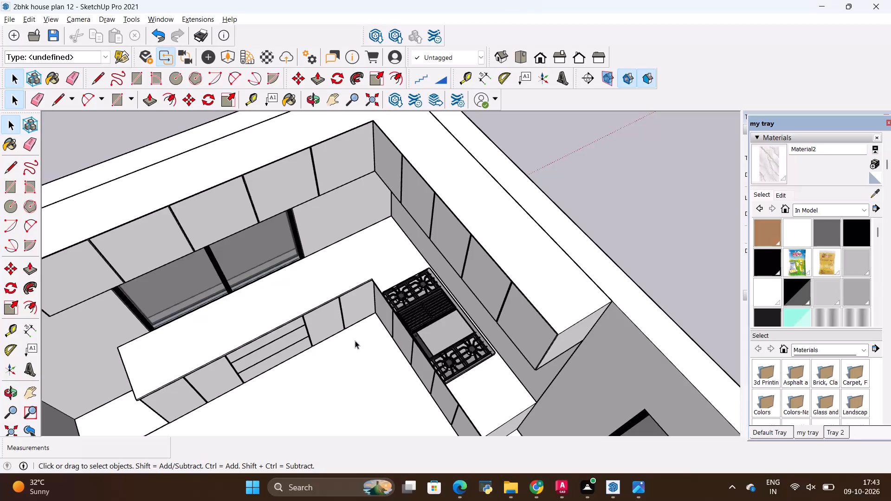
Examine the modelled kitchen's cabinets, counter and cooktop, and its place within the whole 2BHK house.
{"action": "scroll", "coordinate": [355, 340], "scroll_direction": "up", "scroll_amount": 2, "text": "ctrl"}
{"action": "scroll", "coordinate": [355, 340], "scroll_direction": "down", "scroll_amount": 4, "text": "ctrl"}
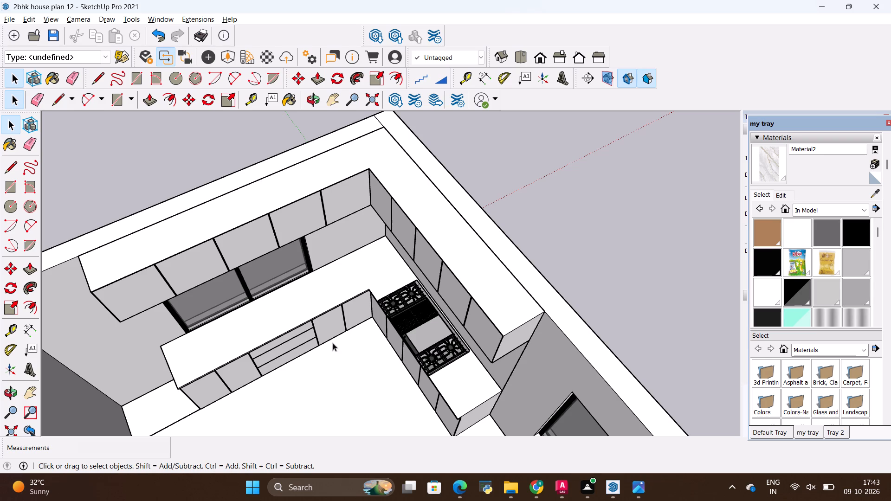
{"action": "scroll", "coordinate": [314, 347], "scroll_direction": "down", "scroll_amount": 1, "text": "ctrl"}
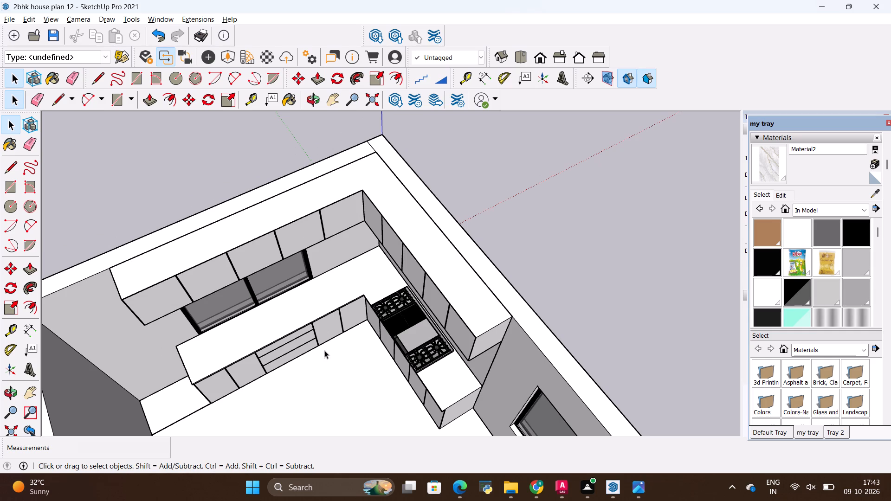
{"action": "scroll", "coordinate": [324, 350], "scroll_direction": "down", "scroll_amount": 9, "text": "ctrl"}
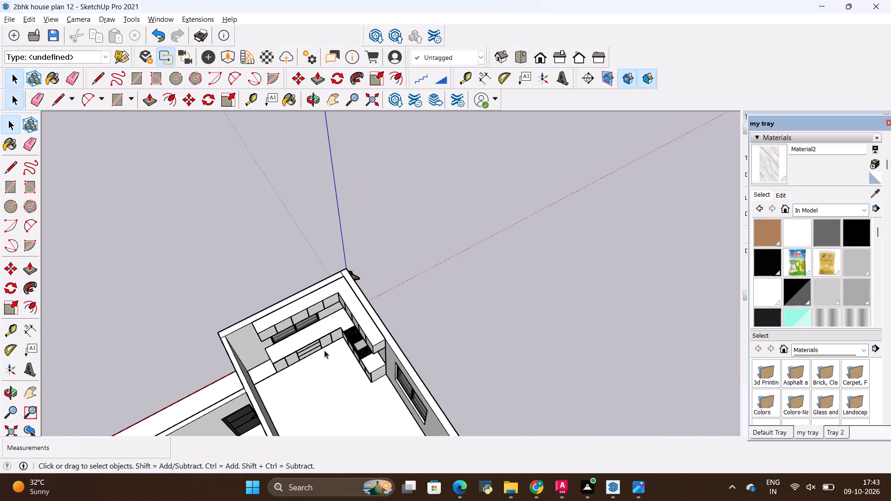
{"action": "scroll", "coordinate": [324, 350], "scroll_direction": "down", "scroll_amount": 14, "text": "ctrl"}
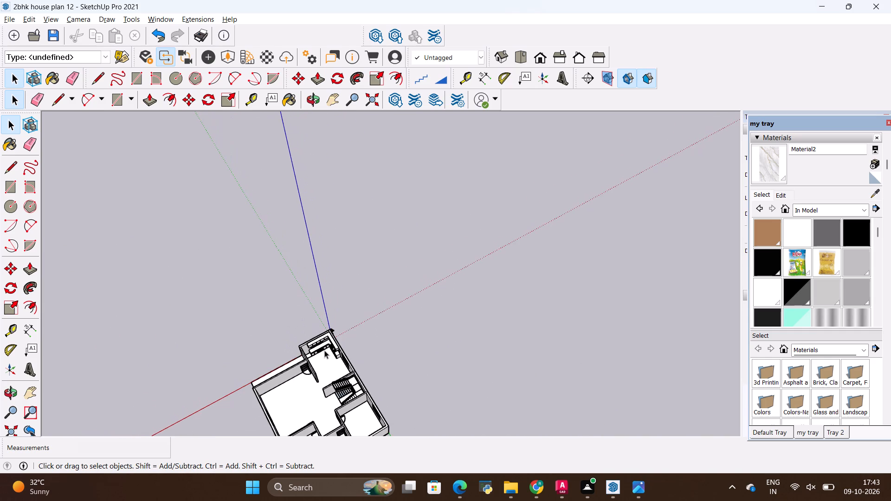
{"action": "scroll", "coordinate": [324, 350], "scroll_direction": "down", "scroll_amount": 2, "text": "ctrl"}
{"action": "scroll", "coordinate": [294, 432], "scroll_direction": "down", "scroll_amount": 3, "text": "ctrl"}
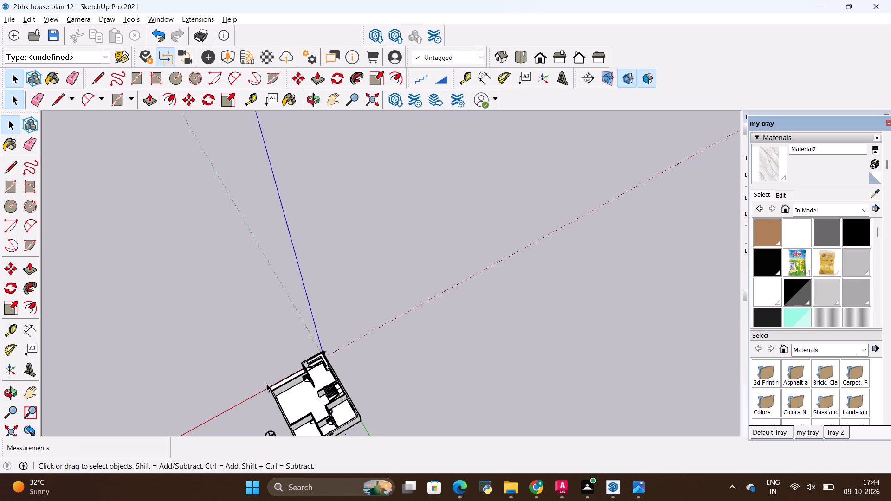
{"action": "scroll", "coordinate": [354, 318], "scroll_direction": "down", "scroll_amount": 4}
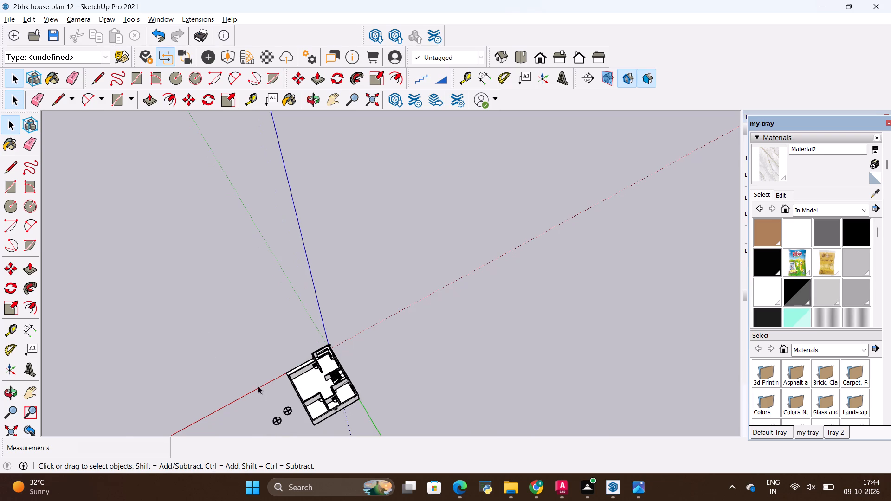
{"action": "scroll", "coordinate": [289, 430], "scroll_direction": "up", "scroll_amount": 20}
{"action": "scroll", "coordinate": [289, 430], "scroll_direction": "up", "scroll_amount": 4}
{"action": "middle_click_drag", "start_coordinate": [321, 390], "coordinate": [328, 372]}
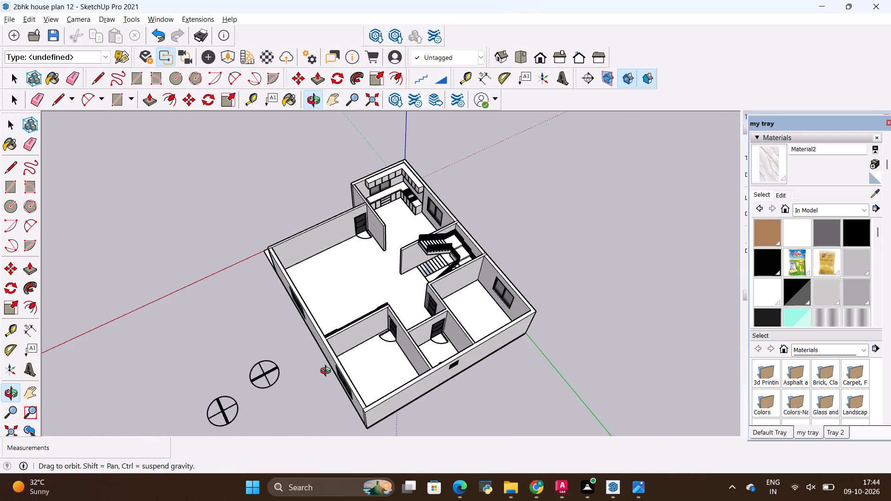
{"action": "middle_click_drag", "start_coordinate": [328, 372], "coordinate": [189, 360]}
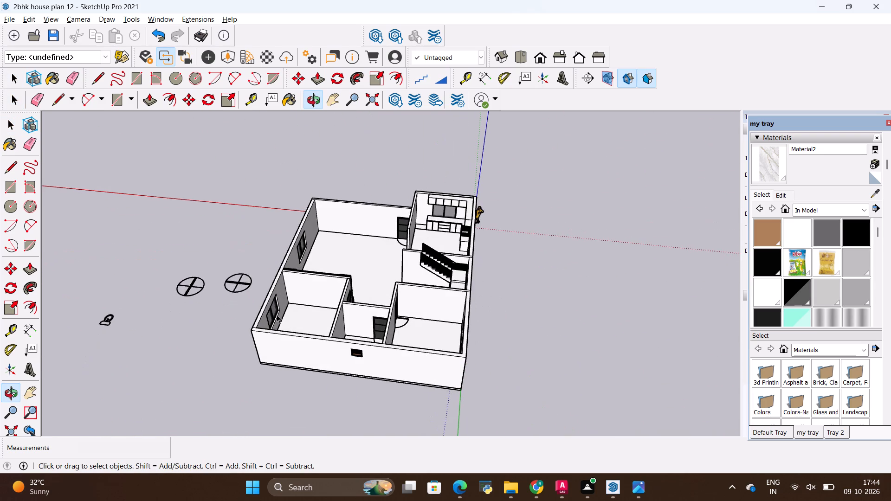
{"action": "scroll", "coordinate": [473, 199], "scroll_direction": "up", "scroll_amount": 14}
{"action": "middle_click_drag", "start_coordinate": [440, 249], "coordinate": [504, 309]}
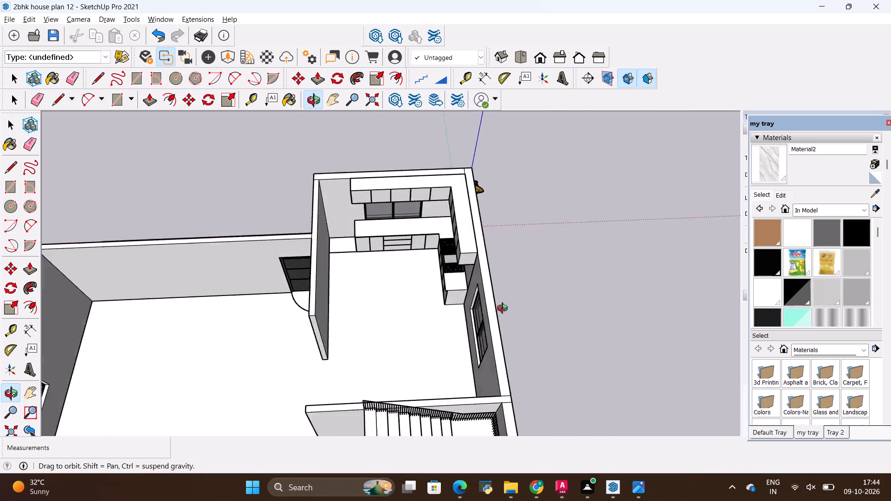
{"action": "middle_click_drag", "start_coordinate": [504, 309], "coordinate": [633, 202]}
{"action": "scroll", "coordinate": [455, 172], "scroll_direction": "up", "scroll_amount": 15}
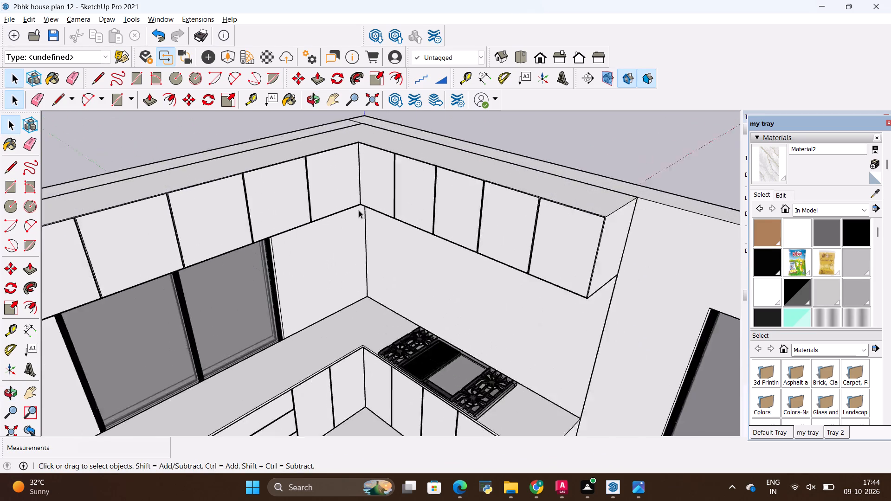
{"action": "scroll", "coordinate": [359, 210], "scroll_direction": "up", "scroll_amount": 1}
{"action": "scroll", "coordinate": [359, 210], "scroll_direction": "down", "scroll_amount": 7}
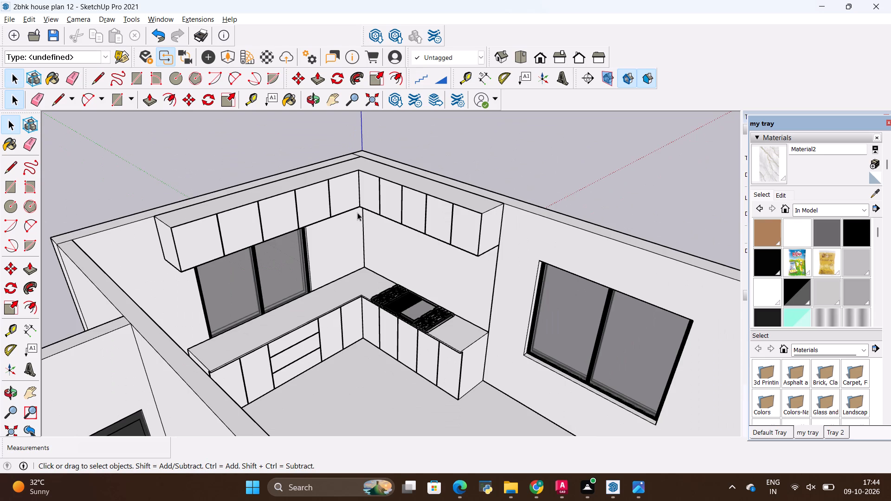
Compare the modelled kitchen's wall cabinets, base units and counter with the green kitchen reference photo in the Photos app.
{"action": "key", "text": "alt+Tab"}
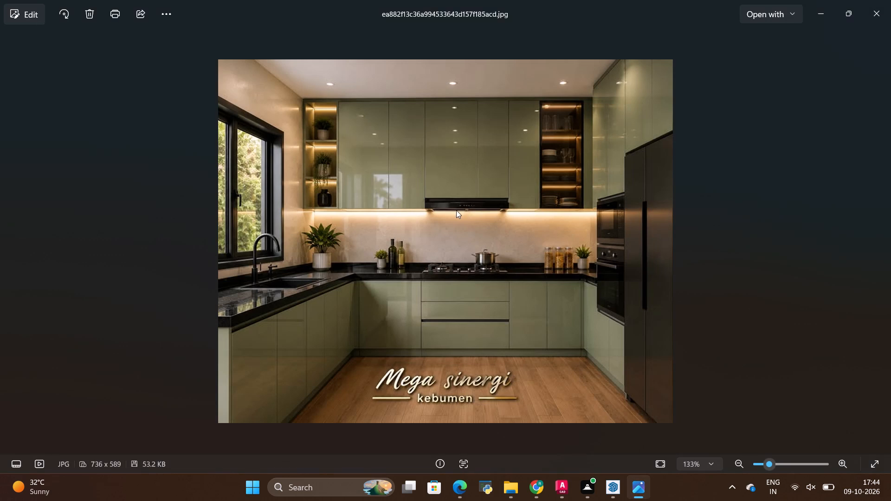
{"action": "key", "text": "alt+Tab"}
{"action": "key", "text": "alt+Tab"}
{"action": "key", "text": "alt+Tab"}
{"action": "scroll", "coordinate": [461, 211], "scroll_direction": "down", "scroll_amount": 6}
{"action": "scroll", "coordinate": [520, 176], "scroll_direction": "down", "scroll_amount": 5}
{"action": "scroll", "coordinate": [443, 224], "scroll_direction": "down", "scroll_amount": 11}
{"action": "middle_click_drag", "start_coordinate": [616, 252], "coordinate": [574, 260]}
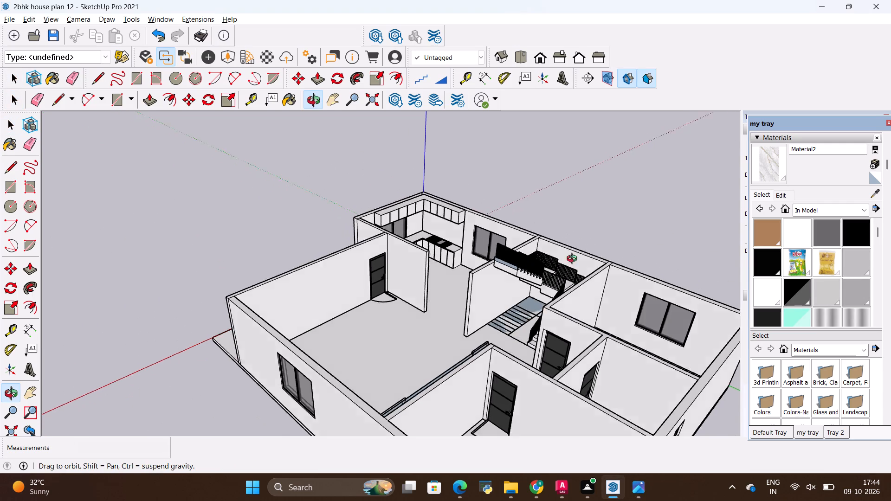
{"action": "middle_click_drag", "start_coordinate": [574, 260], "coordinate": [615, 338]}
{"action": "key", "text": "alt+Tab"}
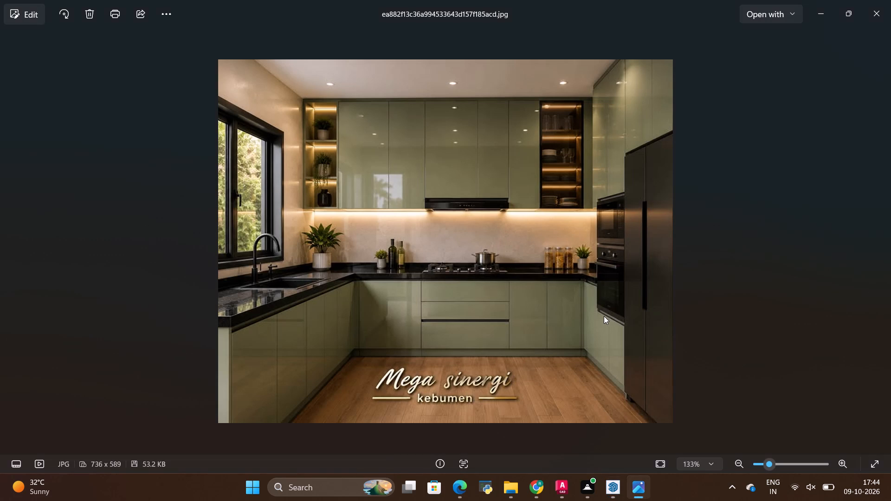
{"action": "key", "text": "alt+Tab"}
{"action": "scroll", "coordinate": [453, 180], "scroll_direction": "up", "scroll_amount": 6}
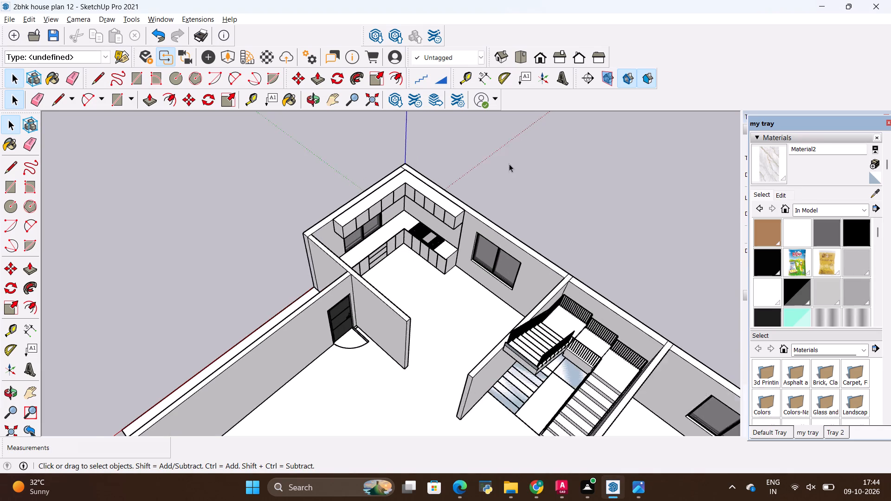
{"action": "scroll", "coordinate": [509, 164], "scroll_direction": "up", "scroll_amount": 4}
{"action": "middle_click_drag", "start_coordinate": [493, 237], "coordinate": [408, 160]}
{"action": "scroll", "coordinate": [390, 158], "scroll_direction": "up", "scroll_amount": 5}
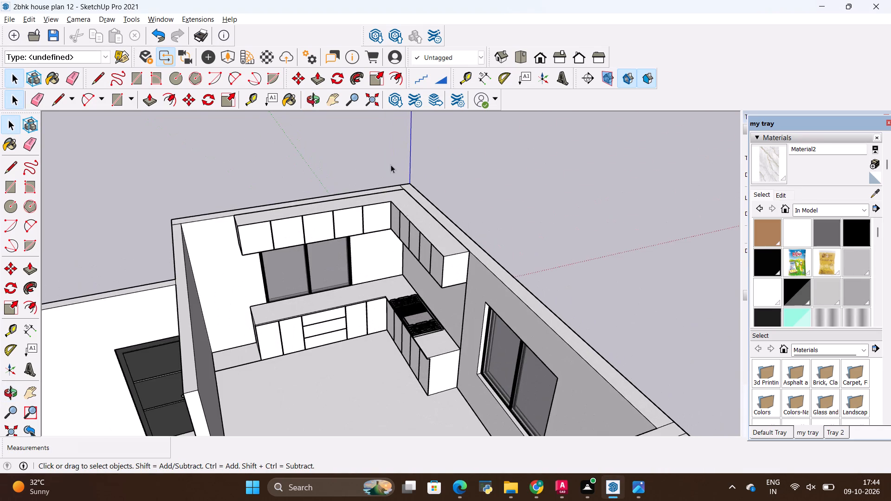
{"action": "middle_click_drag", "start_coordinate": [497, 253], "coordinate": [517, 215]}
{"action": "key", "text": "alt+Tab"}
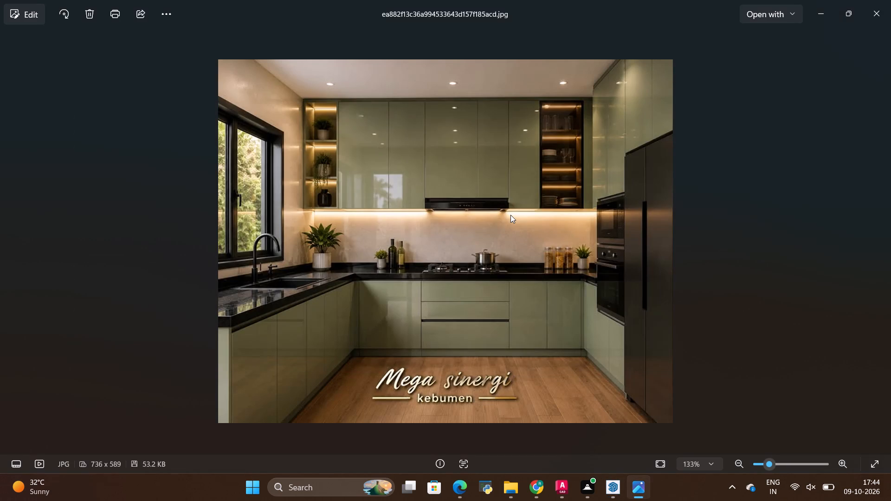
{"action": "key", "text": "alt+Tab"}
{"action": "scroll", "coordinate": [414, 210], "scroll_direction": "up", "scroll_amount": 5}
{"action": "scroll", "coordinate": [482, 212], "scroll_direction": "down", "scroll_amount": 5}
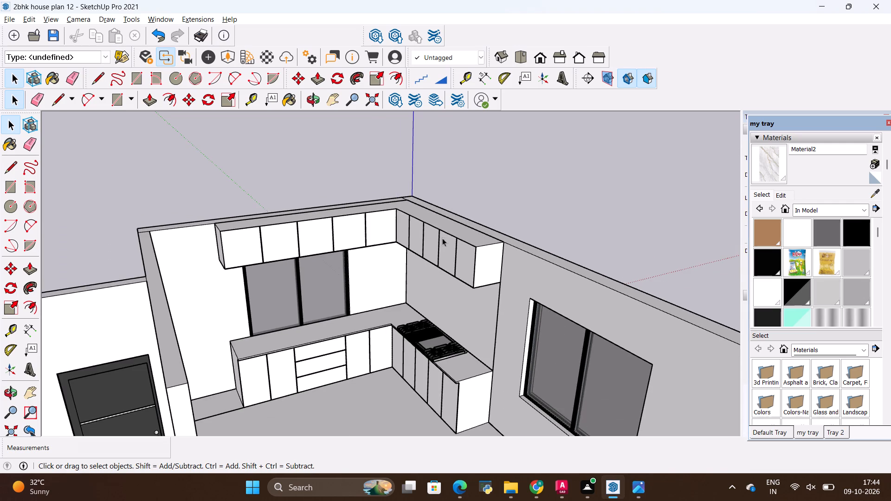
{"action": "middle_click_drag", "start_coordinate": [442, 238], "coordinate": [448, 252]}
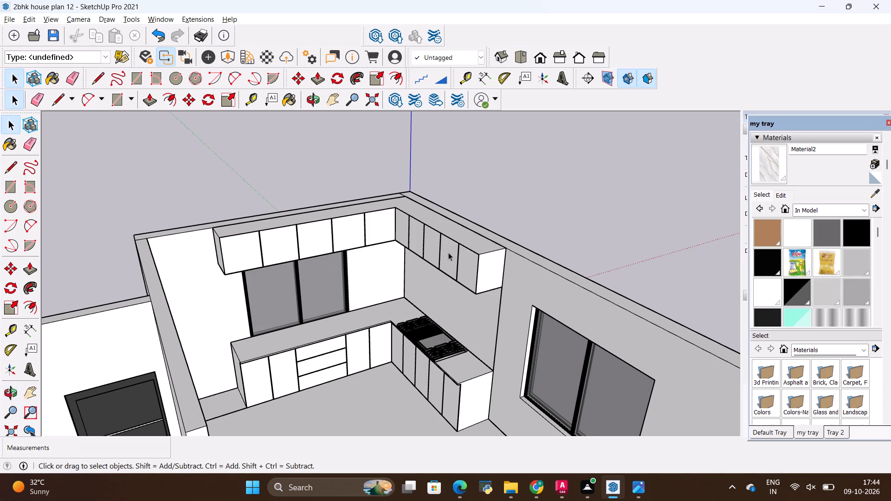
{"action": "key", "text": "alt+Tab"}
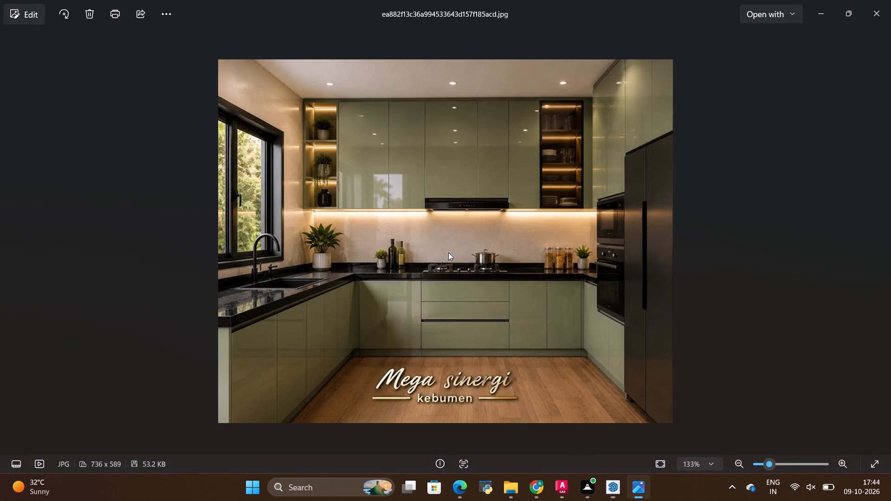
{"action": "key", "text": "alt+Tab"}
{"action": "scroll", "coordinate": [369, 132], "scroll_direction": "down", "scroll_amount": 4}
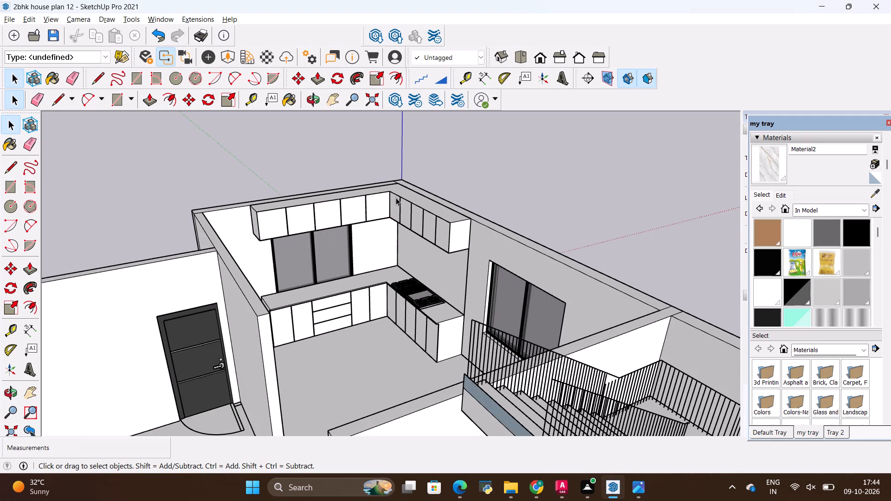
{"action": "middle_click_drag", "start_coordinate": [385, 218], "coordinate": [341, 287]}
{"action": "key", "text": "alt+Tab"}
{"action": "key", "text": "alt+Tab"}
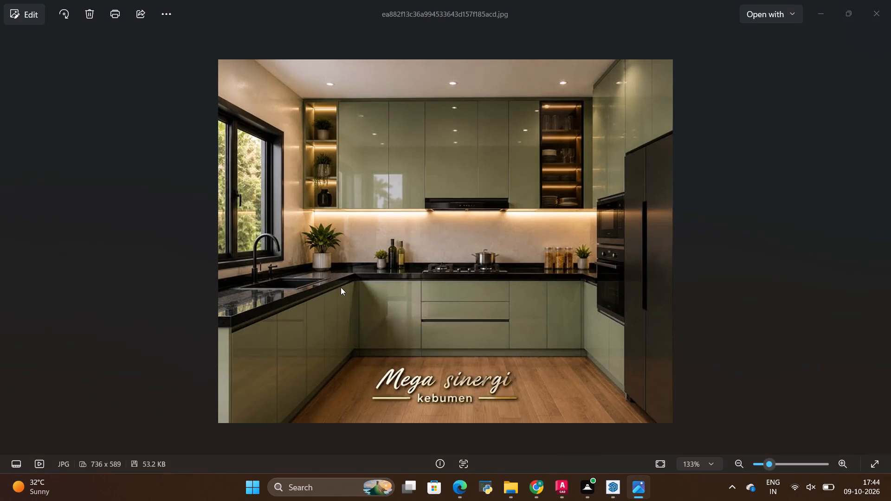
{"action": "scroll", "coordinate": [374, 283], "scroll_direction": "down", "scroll_amount": 3}
{"action": "scroll", "coordinate": [361, 308], "scroll_direction": "up", "scroll_amount": 2}
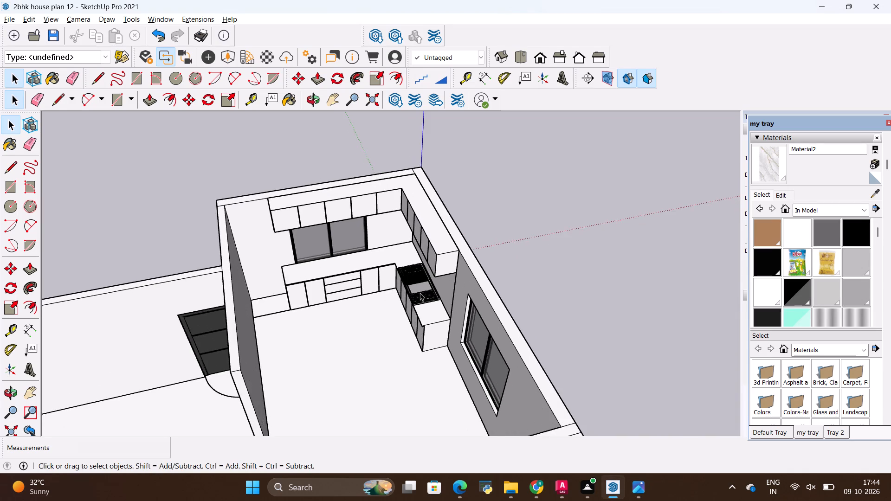
{"action": "scroll", "coordinate": [420, 293], "scroll_direction": "down", "scroll_amount": 5}
{"action": "scroll", "coordinate": [484, 276], "scroll_direction": "up", "scroll_amount": 2}
{"action": "scroll", "coordinate": [413, 301], "scroll_direction": "up", "scroll_amount": 1}
{"action": "middle_click_drag", "start_coordinate": [412, 302], "coordinate": [509, 222]}
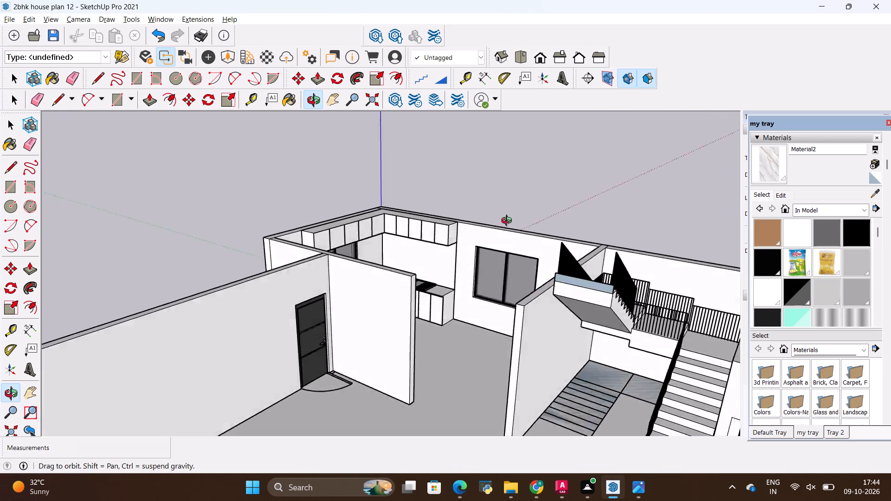
{"action": "middle_click_drag", "start_coordinate": [509, 222], "coordinate": [467, 237]}
{"action": "scroll", "coordinate": [452, 229], "scroll_direction": "up", "scroll_amount": 7}
{"action": "scroll", "coordinate": [457, 294], "scroll_direction": "up", "scroll_amount": 1}
{"action": "middle_click_drag", "start_coordinate": [457, 294], "coordinate": [456, 237]}
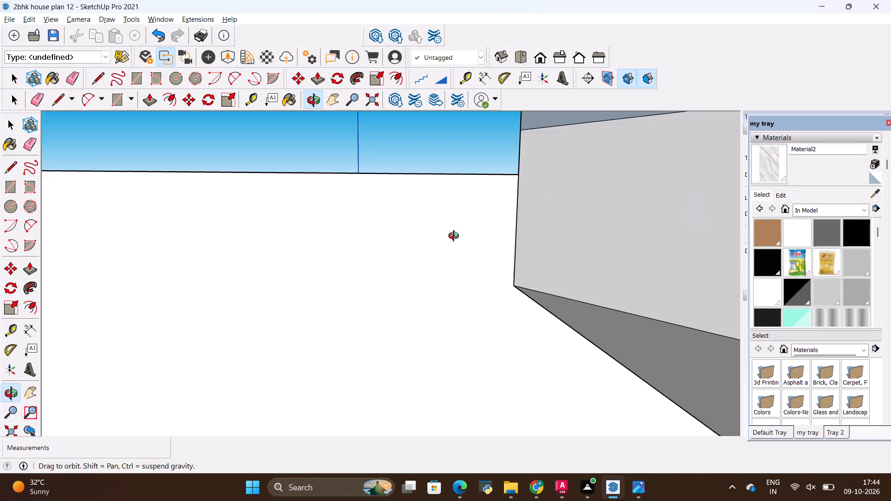
{"action": "middle_click_drag", "start_coordinate": [456, 237], "coordinate": [469, 314]}
{"action": "key", "text": "alt+Tab"}
{"action": "key", "text": "alt+Tab"}
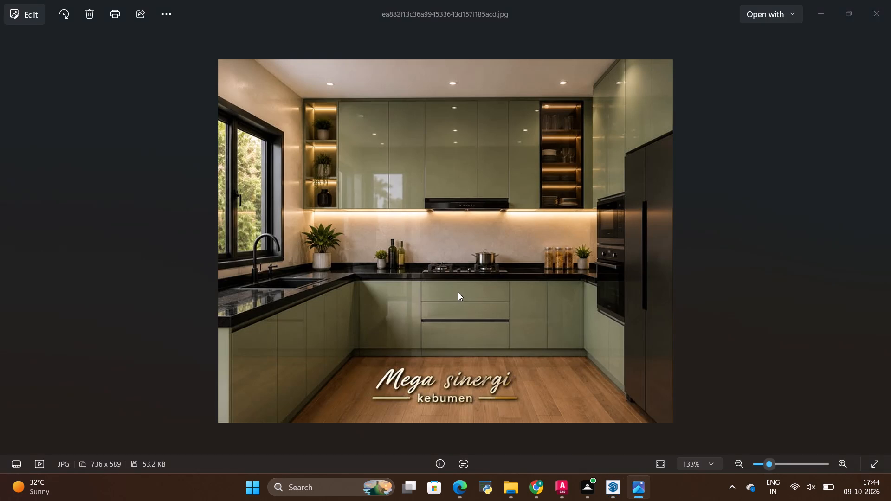
{"action": "scroll", "coordinate": [444, 292], "scroll_direction": "down", "scroll_amount": 5}
{"action": "middle_click_drag", "start_coordinate": [406, 340], "coordinate": [428, 278]}
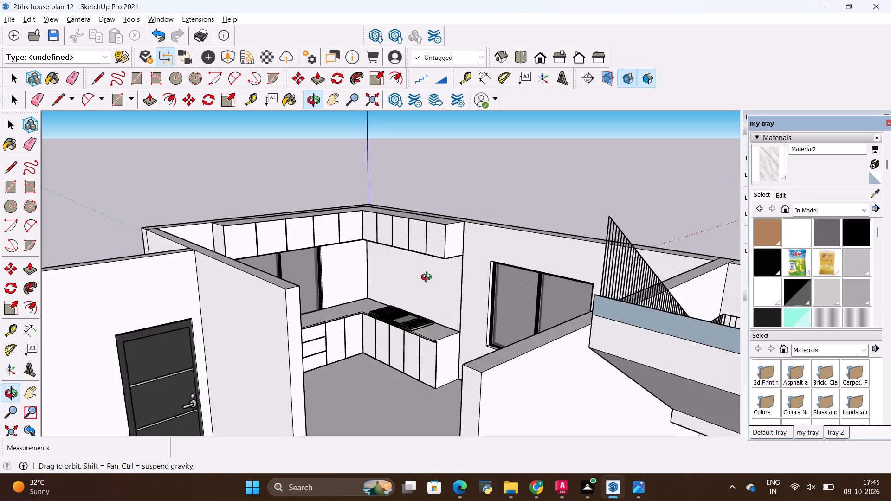
{"action": "middle_click_drag", "start_coordinate": [428, 278], "coordinate": [417, 277]}
{"action": "scroll", "coordinate": [362, 339], "scroll_direction": "up", "scroll_amount": 4}
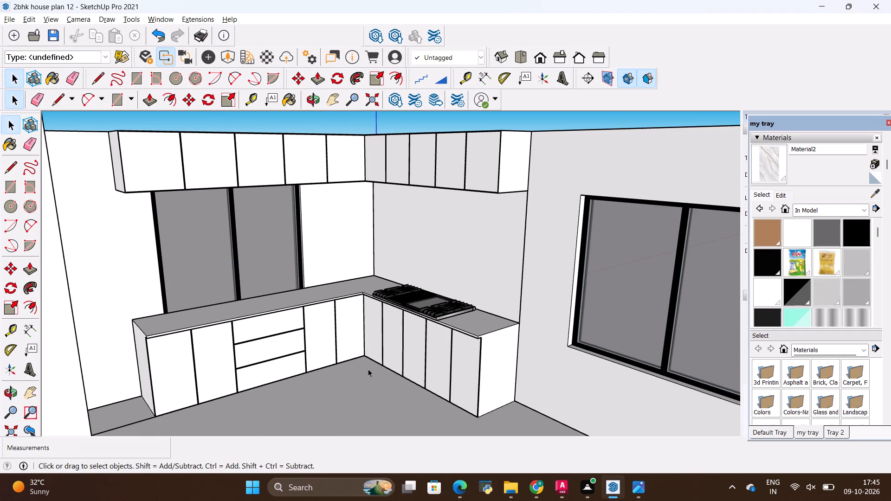
{"action": "key", "text": "alt+Tab"}
{"action": "key", "text": "alt+Tab"}
Review the overall house layout and the kitchen corner with its wall cabinets from several angles.
{"action": "scroll", "coordinate": [368, 369], "scroll_direction": "down", "scroll_amount": 3}
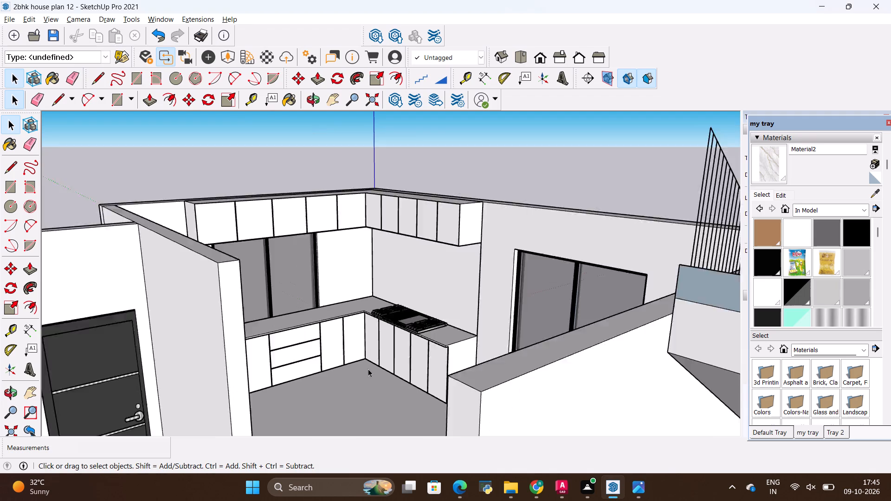
{"action": "scroll", "coordinate": [368, 369], "scroll_direction": "down", "scroll_amount": 14}
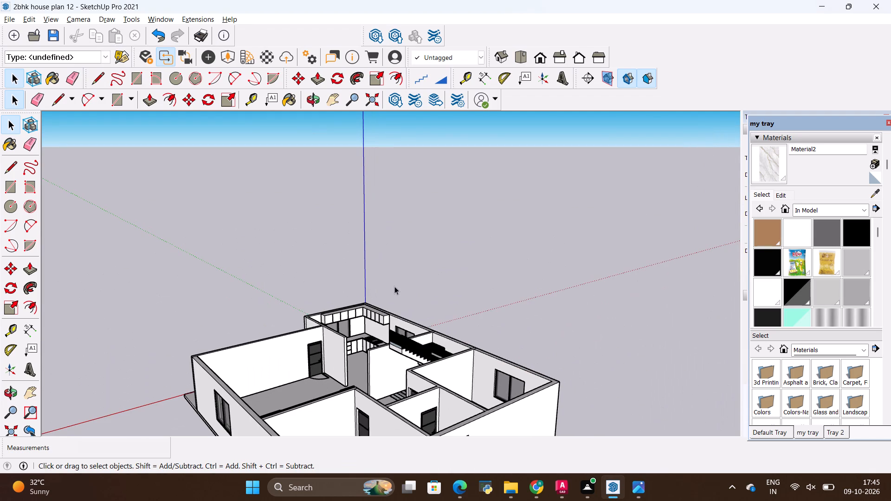
{"action": "scroll", "coordinate": [395, 286], "scroll_direction": "down", "scroll_amount": 4}
{"action": "middle_click_drag", "start_coordinate": [387, 286], "coordinate": [193, 334]}
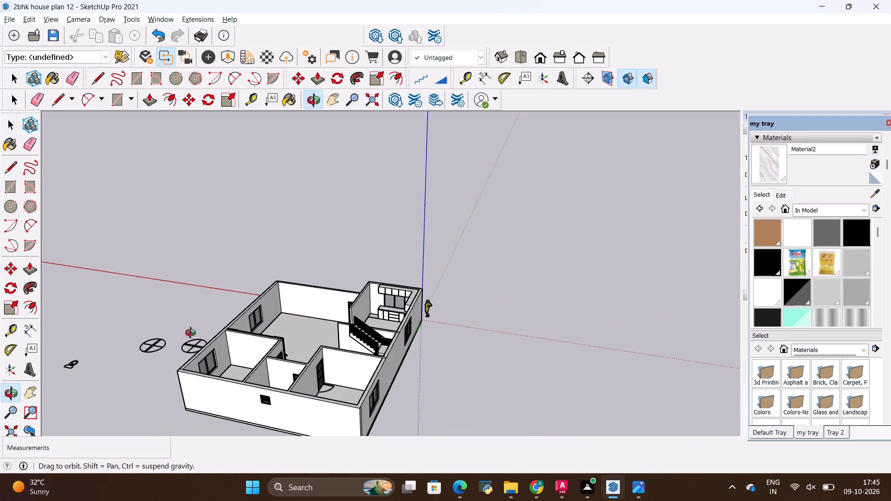
{"action": "middle_click_drag", "start_coordinate": [193, 334], "coordinate": [342, 359]}
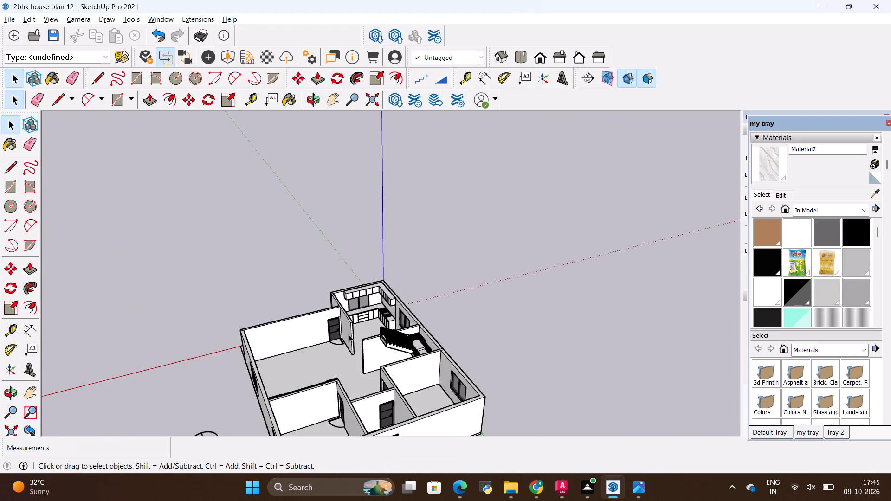
{"action": "scroll", "coordinate": [353, 294], "scroll_direction": "up", "scroll_amount": 19}
{"action": "middle_click_drag", "start_coordinate": [364, 340], "coordinate": [448, 336]}
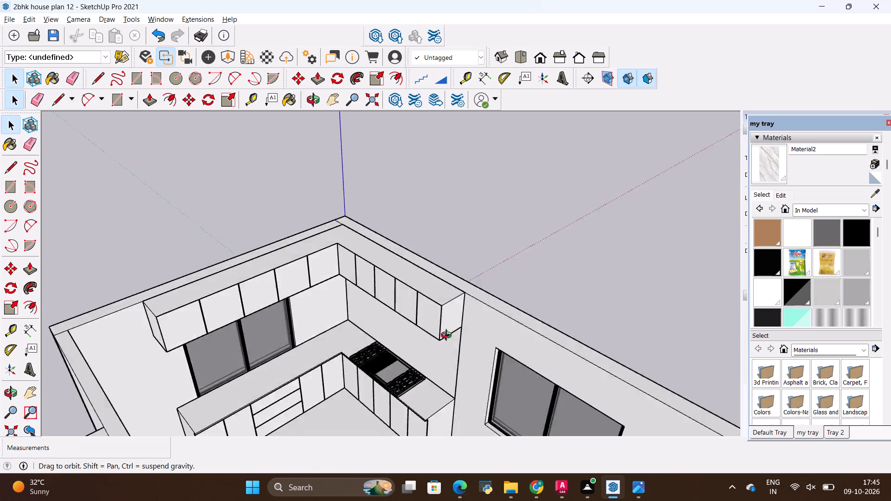
{"action": "middle_click_drag", "start_coordinate": [448, 336], "coordinate": [405, 272]}
{"action": "scroll", "coordinate": [404, 275], "scroll_direction": "down", "scroll_amount": 20}
{"action": "scroll", "coordinate": [404, 275], "scroll_direction": "down", "scroll_amount": 1}
{"action": "middle_click_drag", "start_coordinate": [400, 244], "coordinate": [399, 266]}
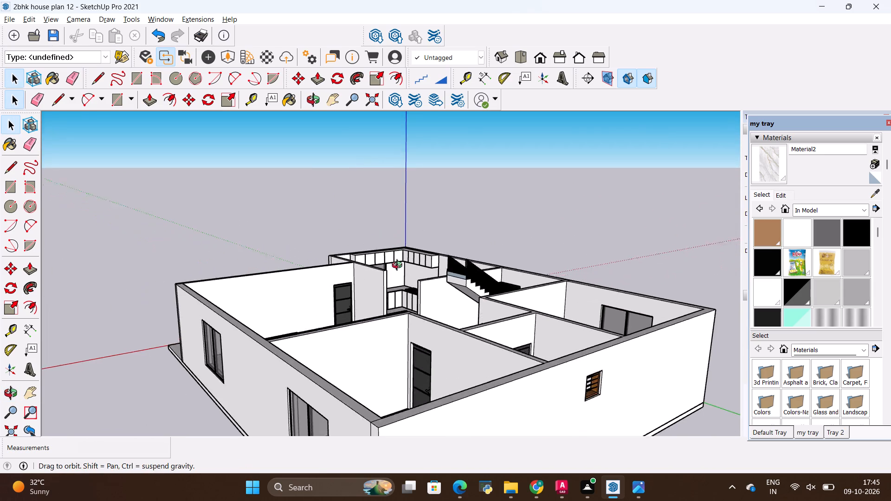
Import the Inclined+chimney model from the ALL 3D WAREHOUSE ITEMS folder and place it outside the house beside the kitchen corner.
{"action": "middle_click_drag", "start_coordinate": [399, 266], "coordinate": [609, 205]}
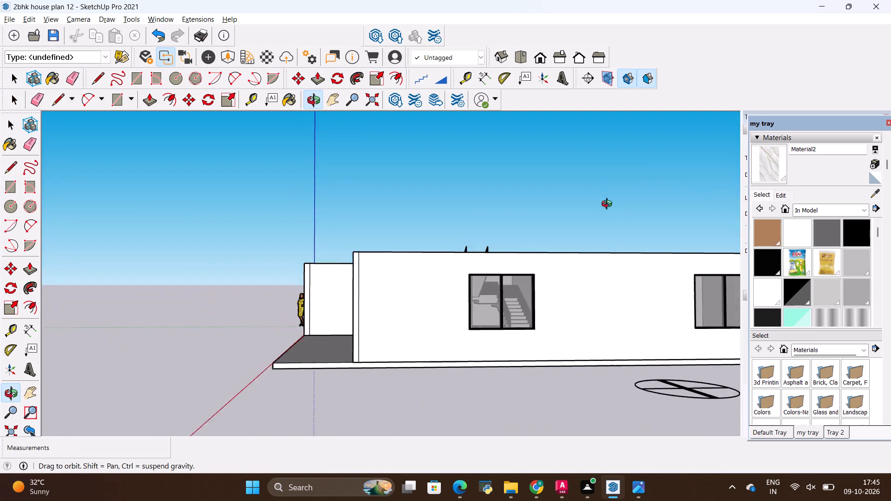
{"action": "middle_click_drag", "start_coordinate": [609, 205], "coordinate": [356, 386]}
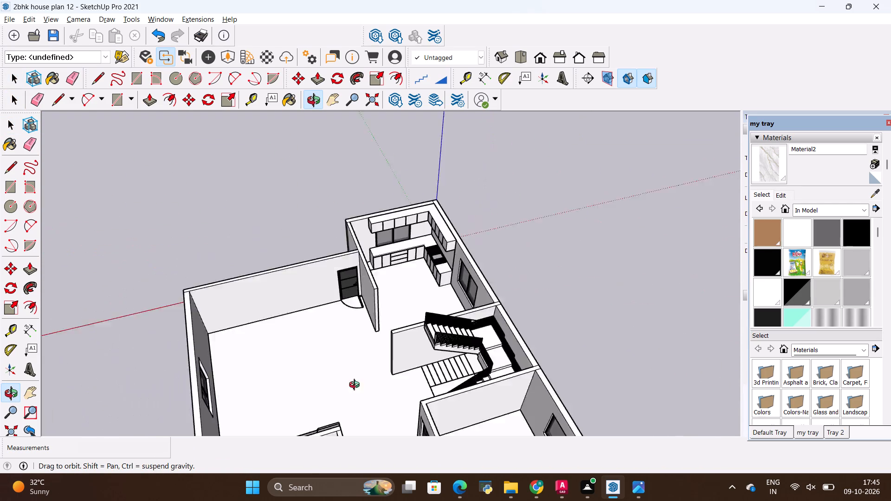
{"action": "middle_click_drag", "start_coordinate": [356, 386], "coordinate": [470, 363]}
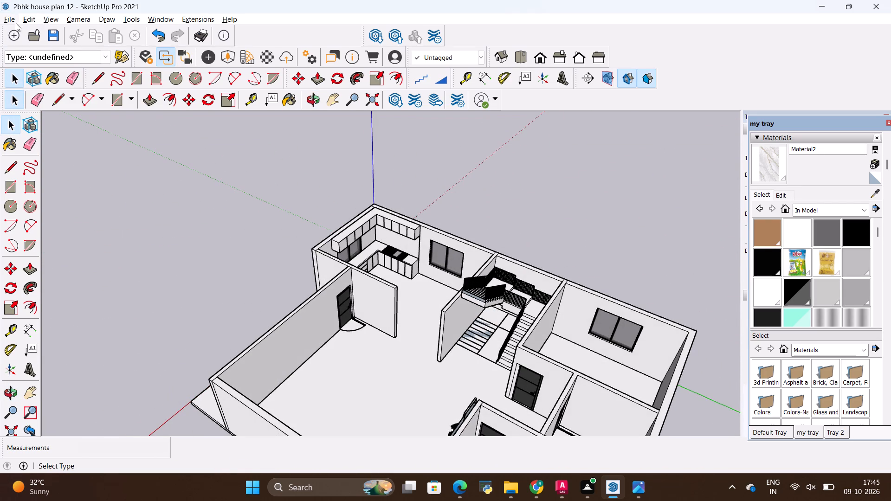
{"action": "left_click", "coordinate": [16, 23]}
{"action": "left_click", "coordinate": [54, 214]}
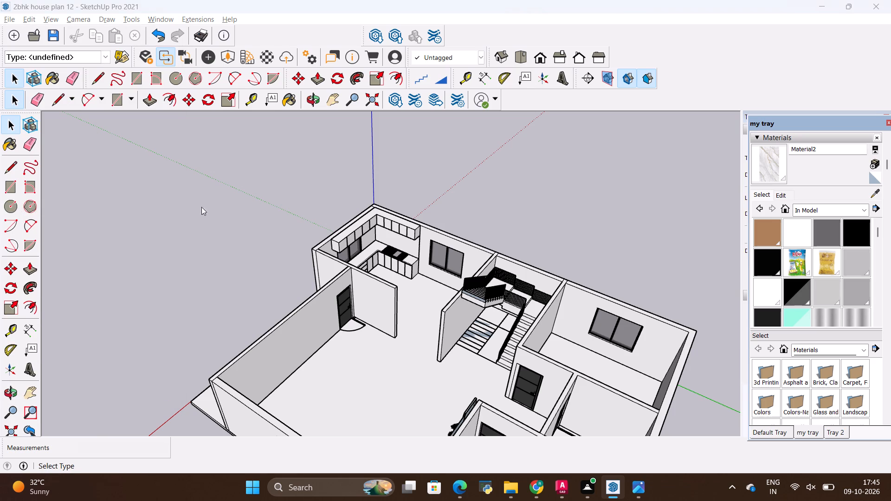
{"action": "left_click", "coordinate": [607, 266]}
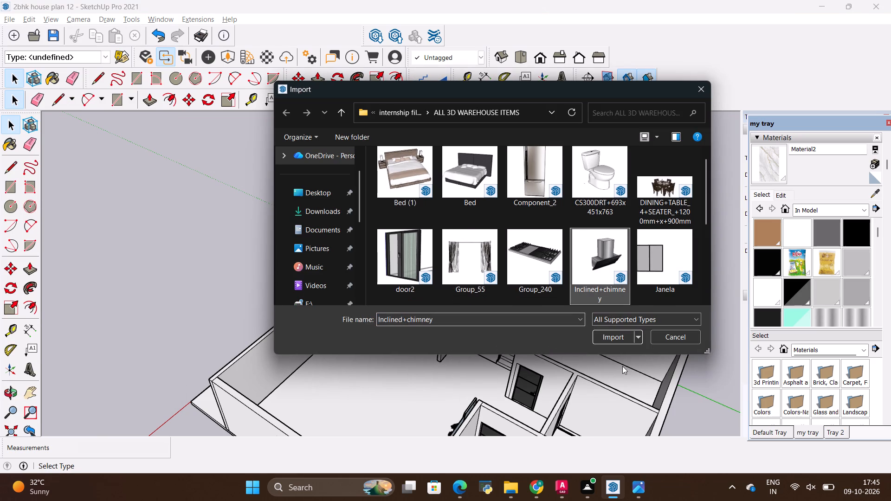
{"action": "left_click", "coordinate": [613, 339]}
{"action": "left_click", "coordinate": [205, 232]}
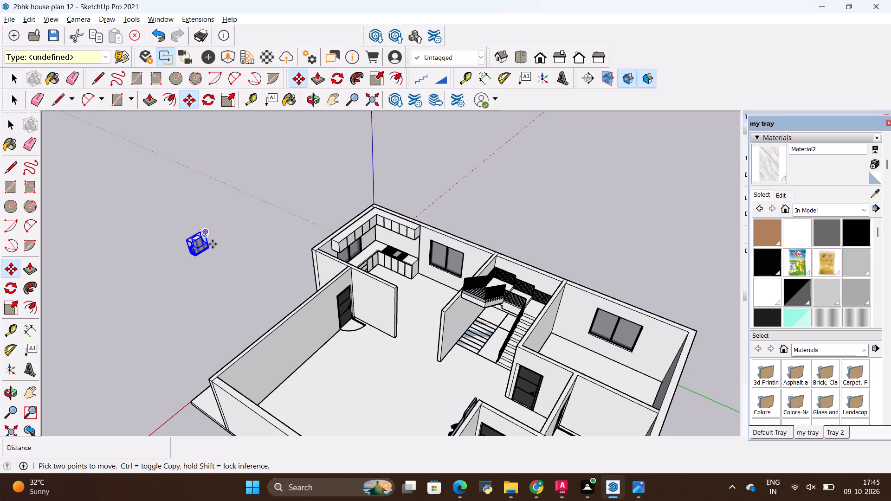
Rotate the imported chimney 270° in the horizontal plane.
{"action": "scroll", "coordinate": [181, 244], "scroll_direction": "up", "scroll_amount": 15}
{"action": "scroll", "coordinate": [229, 221], "scroll_direction": "up", "scroll_amount": 1}
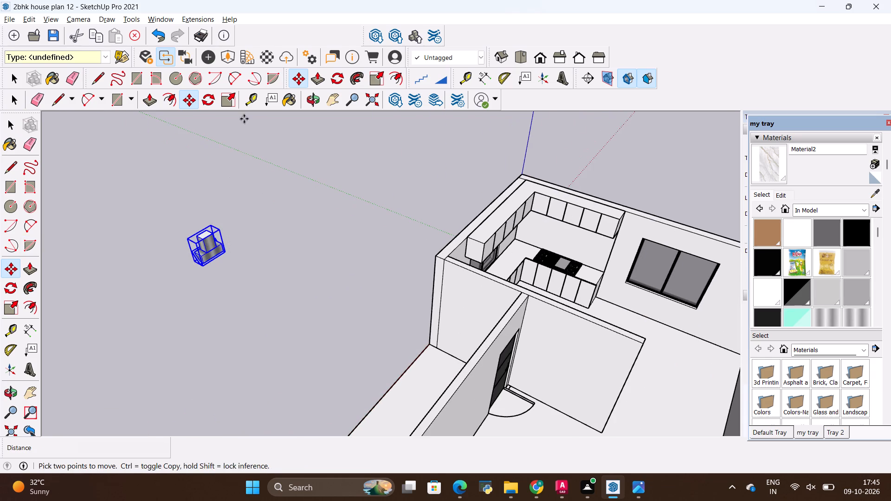
{"action": "left_click", "coordinate": [334, 79]}
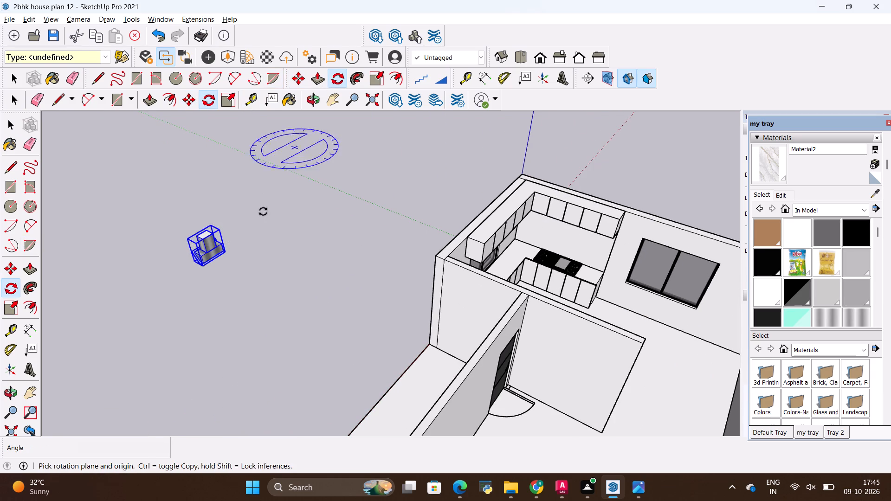
{"action": "left_click", "coordinate": [213, 281]}
{"action": "left_click", "coordinate": [251, 258]}
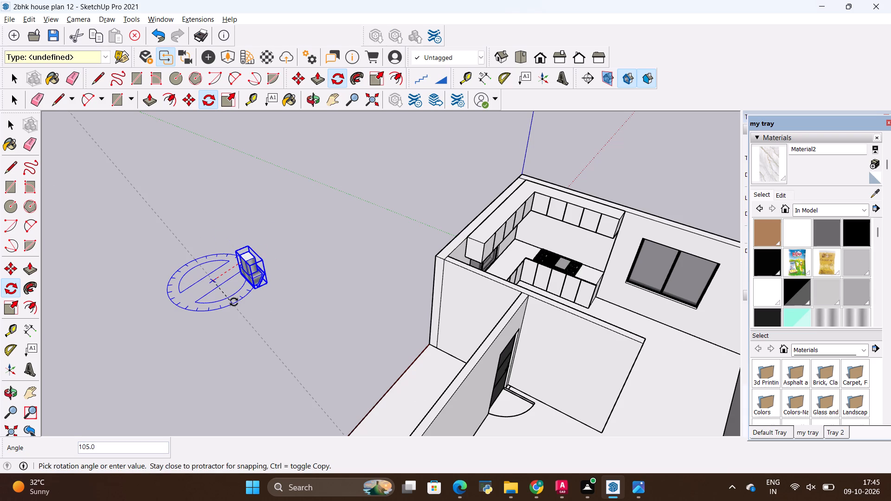
{"action": "left_click", "coordinate": [145, 245]}
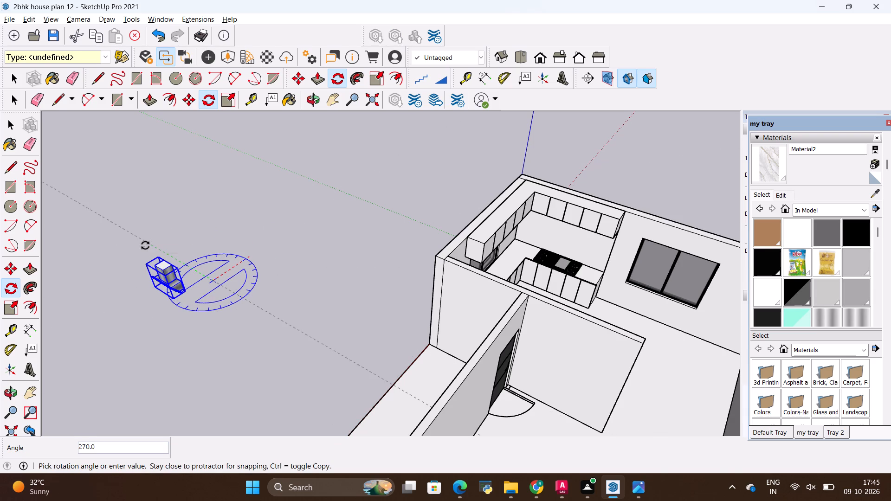
{"action": "key", "text": "space"}
Move the chimney into the kitchen and mount it on the wall above the cooktop, beneath the wall cabinets.
{"action": "left_click", "coordinate": [167, 274]}
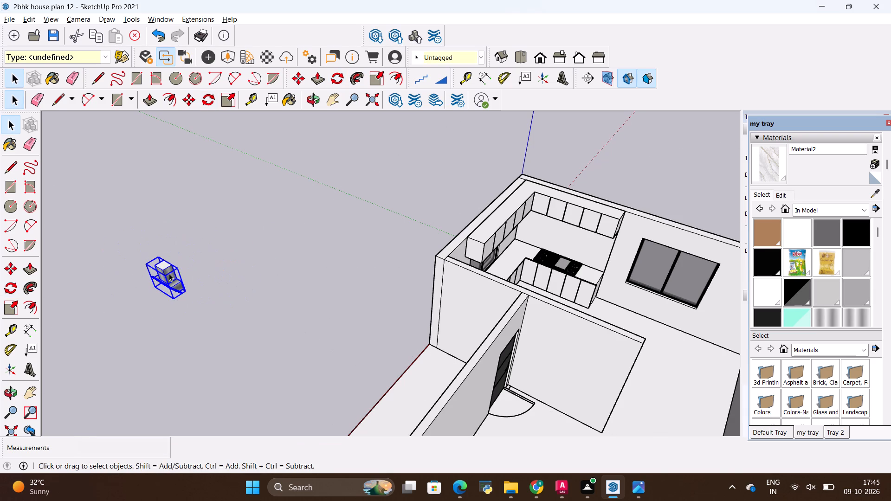
{"action": "key", "text": "m"}
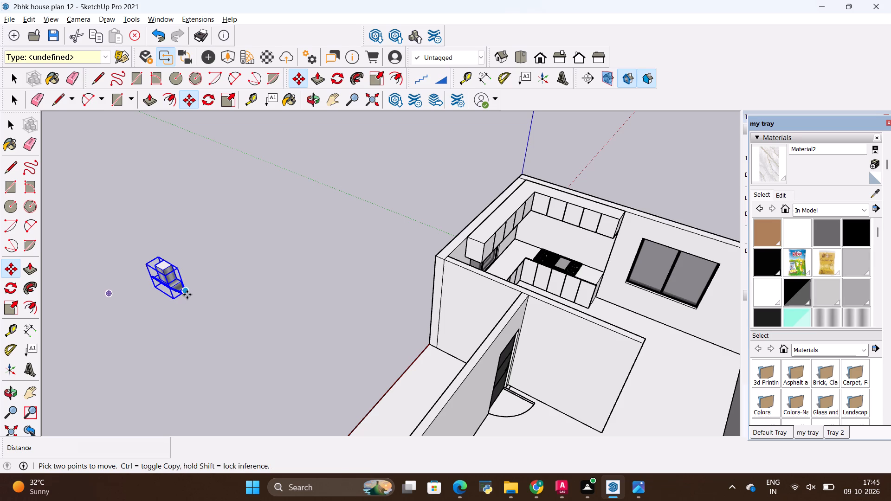
{"action": "left_click", "coordinate": [187, 295]}
{"action": "scroll", "coordinate": [554, 252], "scroll_direction": "up", "scroll_amount": 10}
{"action": "middle_click_drag", "start_coordinate": [579, 261], "coordinate": [549, 265]}
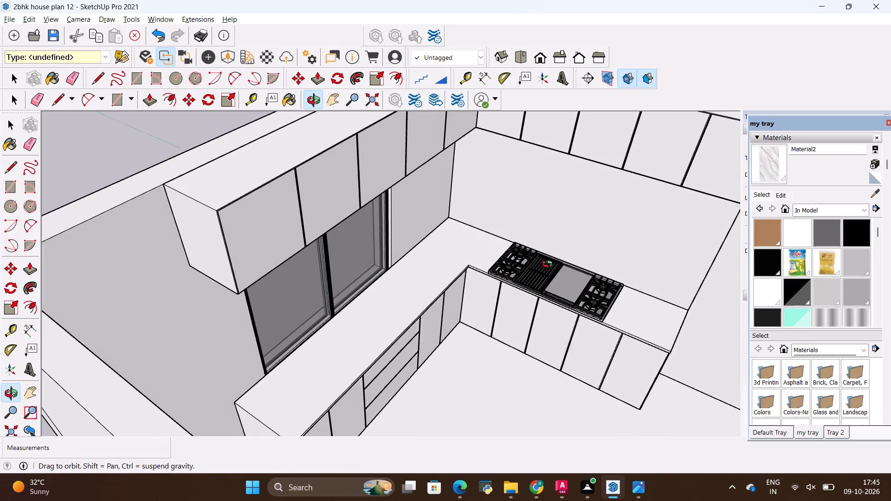
{"action": "middle_click_drag", "start_coordinate": [549, 265], "coordinate": [417, 176]}
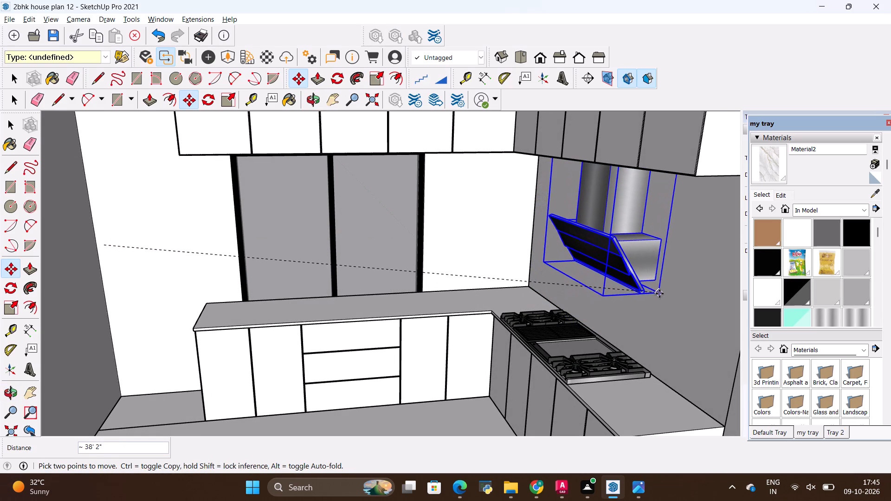
{"action": "left_click", "coordinate": [659, 294]}
{"action": "scroll", "coordinate": [603, 328], "scroll_direction": "down", "scroll_amount": 5}
{"action": "middle_click_drag", "start_coordinate": [545, 286], "coordinate": [737, 332]}
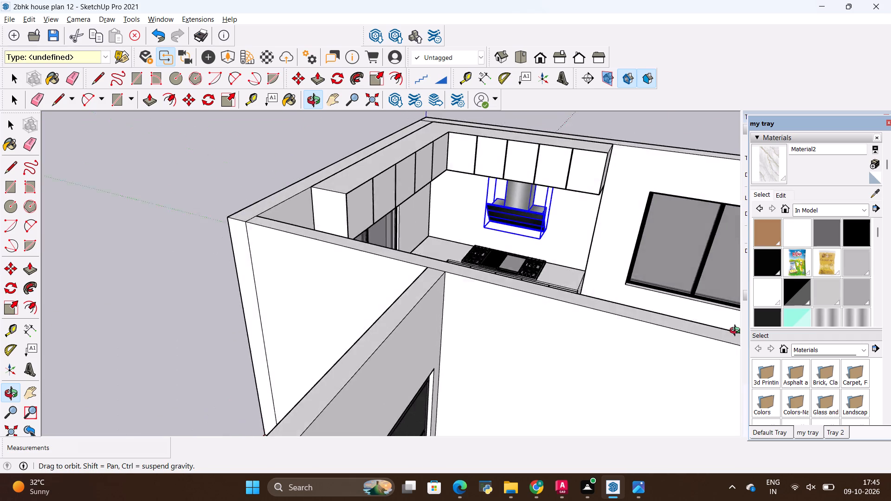
{"action": "middle_click_drag", "start_coordinate": [737, 332], "coordinate": [818, 411]}
{"action": "scroll", "coordinate": [586, 310], "scroll_direction": "down", "scroll_amount": 6}
{"action": "key", "text": "space"}
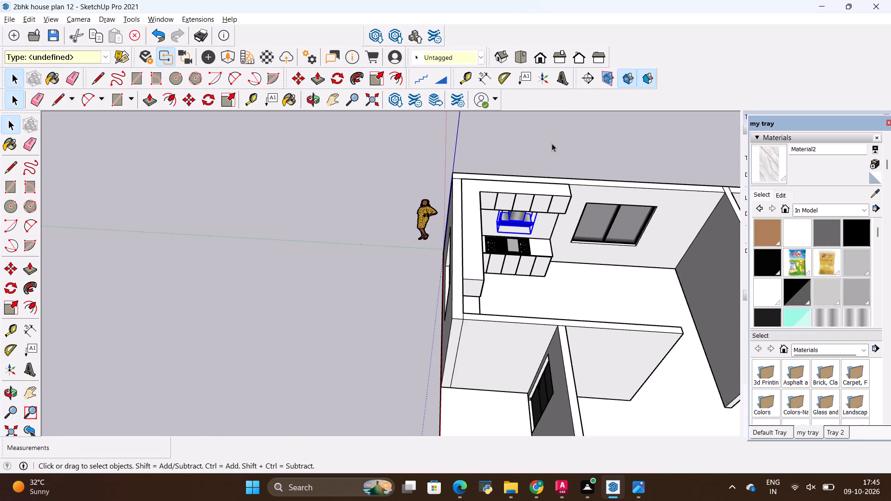
{"action": "left_click", "coordinate": [552, 143]}
Examine the chimney's fit between the cooktop and the wall cabinets, checking it against the kitchen reference photo.
{"action": "scroll", "coordinate": [517, 199], "scroll_direction": "up", "scroll_amount": 11}
{"action": "middle_click_drag", "start_coordinate": [542, 263], "coordinate": [504, 123]}
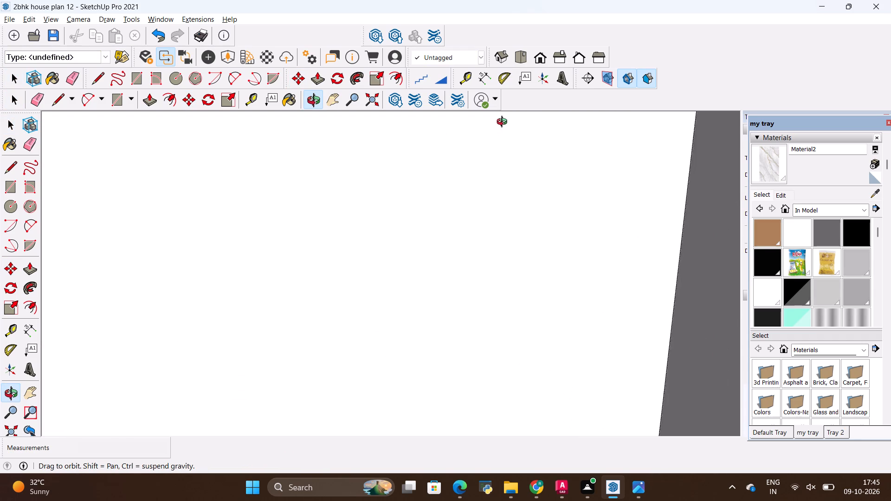
{"action": "middle_click_drag", "start_coordinate": [504, 123], "coordinate": [475, 181]}
{"action": "scroll", "coordinate": [551, 212], "scroll_direction": "up", "scroll_amount": 6}
{"action": "middle_click_drag", "start_coordinate": [549, 230], "coordinate": [559, 194]}
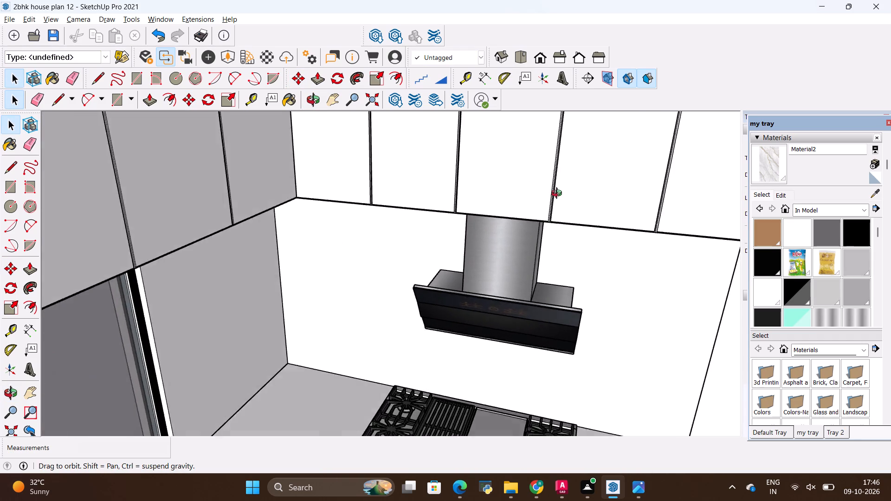
{"action": "middle_click_drag", "start_coordinate": [559, 194], "coordinate": [583, 275]}
{"action": "scroll", "coordinate": [513, 253], "scroll_direction": "down", "scroll_amount": 6}
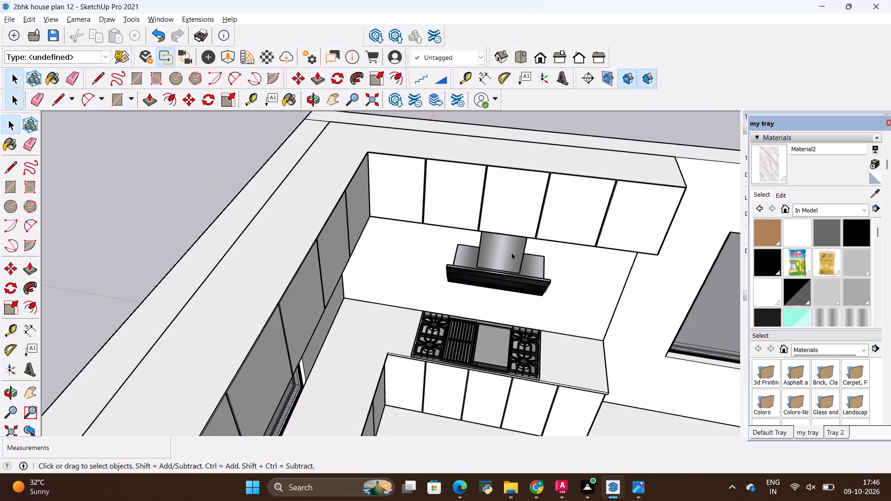
{"action": "scroll", "coordinate": [511, 252], "scroll_direction": "down", "scroll_amount": 5}
{"action": "key", "text": "space"}
{"action": "left_click", "coordinate": [518, 151]}
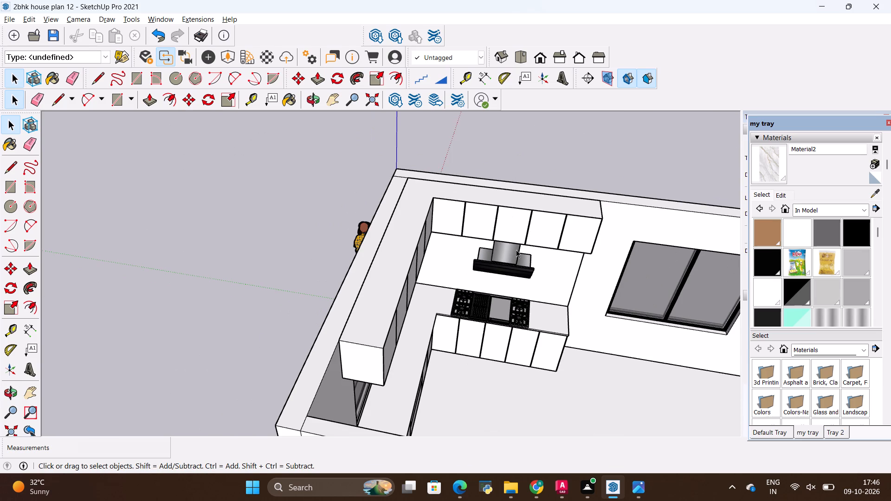
{"action": "key", "text": "alt+Tab"}
{"action": "key", "text": "alt+Tab"}
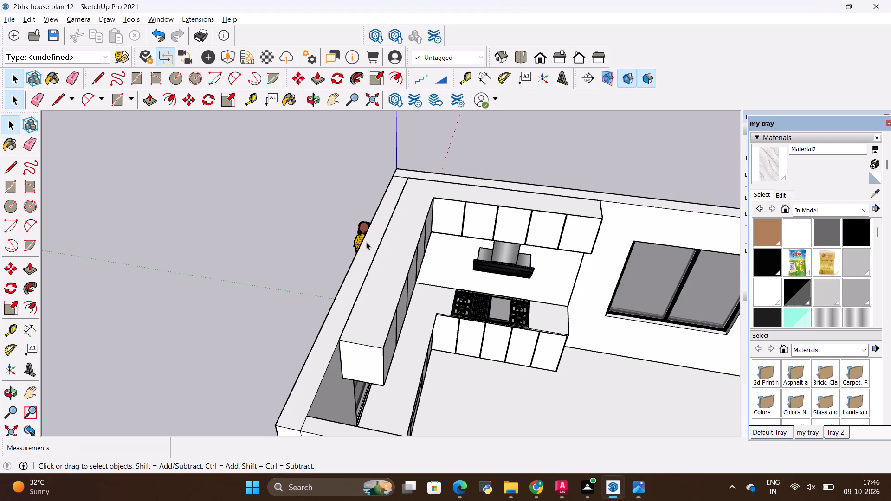
Create a new material using the taupe-brown image 3cd20c8524baf53172bd83de409b0e3b from the all materials folder as its texture.
{"action": "scroll", "coordinate": [326, 294], "scroll_direction": "down", "scroll_amount": 5}
{"action": "middle_click_drag", "start_coordinate": [482, 342], "coordinate": [345, 336]}
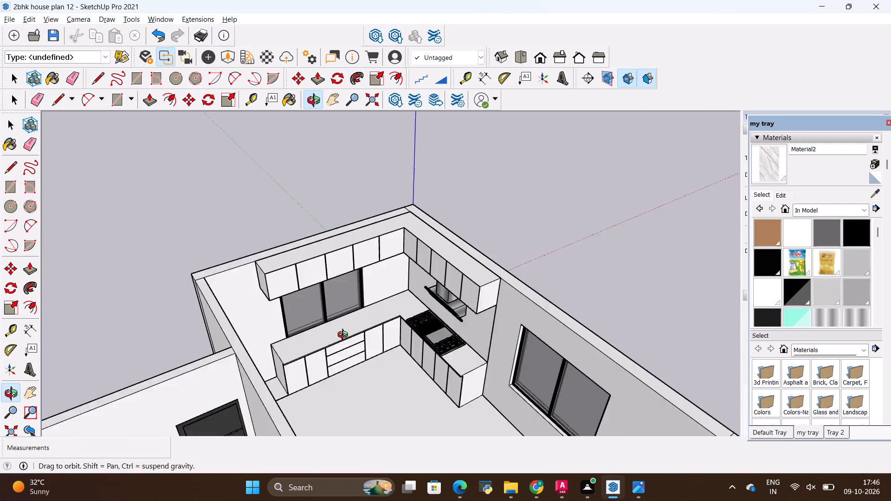
{"action": "middle_click_drag", "start_coordinate": [345, 336], "coordinate": [372, 336]}
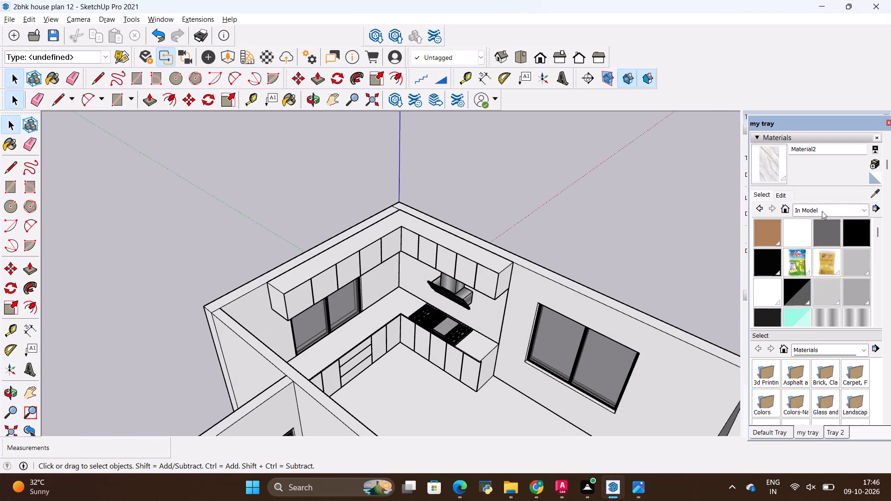
{"action": "left_click", "coordinate": [873, 166]}
{"action": "left_click", "coordinate": [500, 286]}
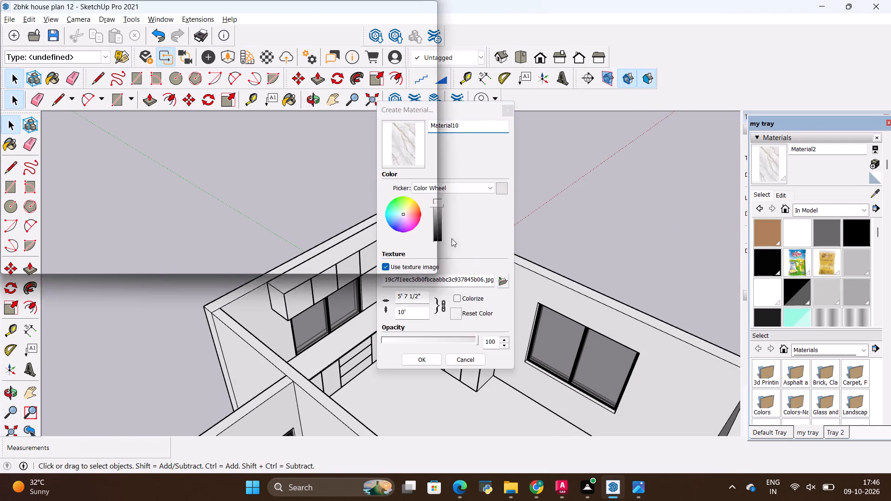
{"action": "scroll", "coordinate": [584, 225], "scroll_direction": "down", "scroll_amount": 4}
{"action": "scroll", "coordinate": [611, 227], "scroll_direction": "up", "scroll_amount": 8}
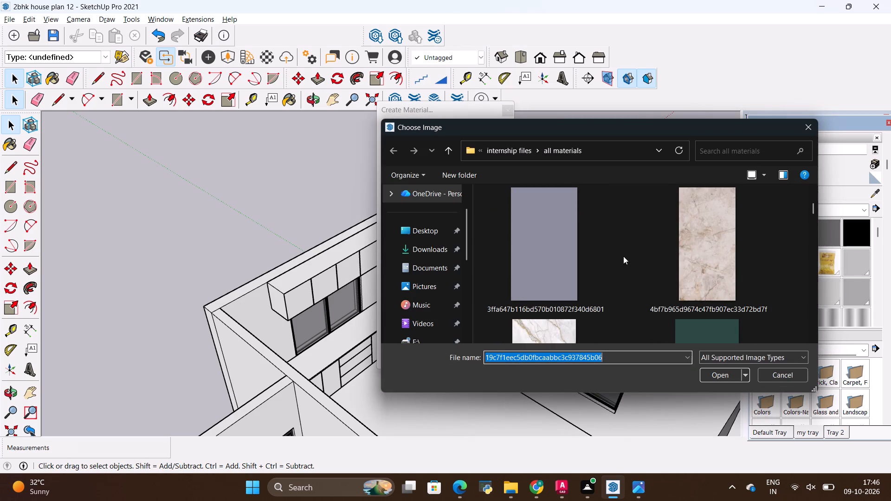
{"action": "left_click", "coordinate": [692, 248]}
{"action": "left_click", "coordinate": [705, 373]}
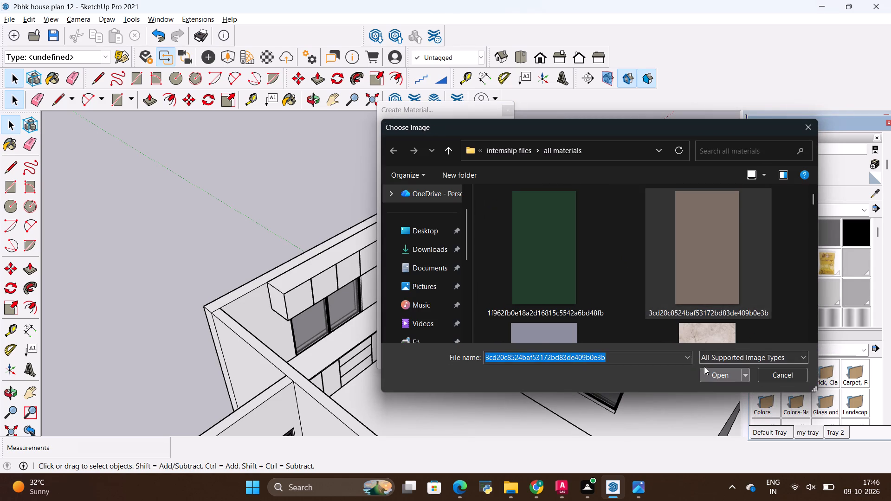
{"action": "left_click", "coordinate": [410, 360]}
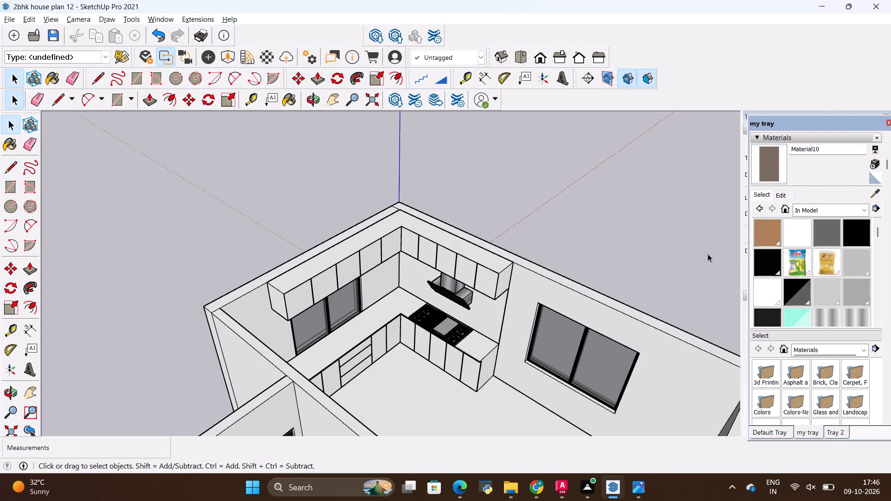
Paint all ten wall-cabinet door fronts along both kitchen walls with the new taupe-brown material.
{"action": "left_click", "coordinate": [773, 162]}
{"action": "scroll", "coordinate": [288, 315], "scroll_direction": "up", "scroll_amount": 8}
{"action": "left_click", "coordinate": [297, 281]}
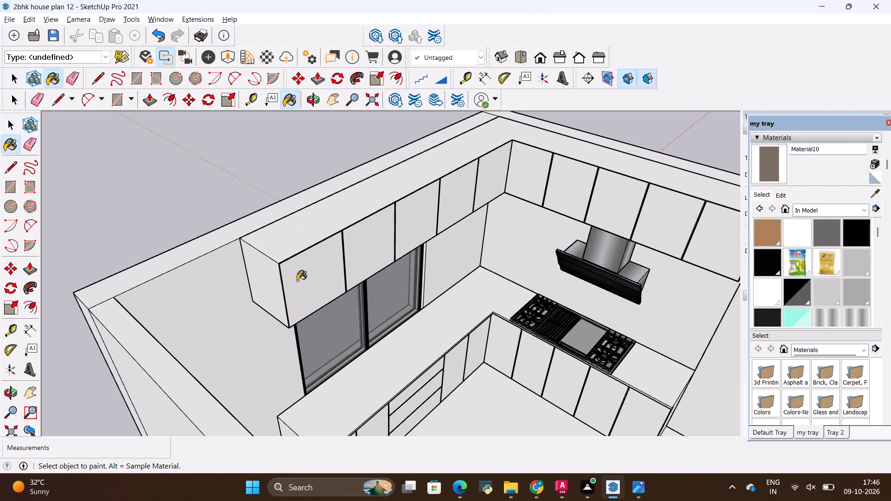
{"action": "left_click", "coordinate": [371, 252]}
{"action": "left_click", "coordinate": [405, 230]}
{"action": "left_click", "coordinate": [445, 206]}
{"action": "left_click", "coordinate": [487, 193]}
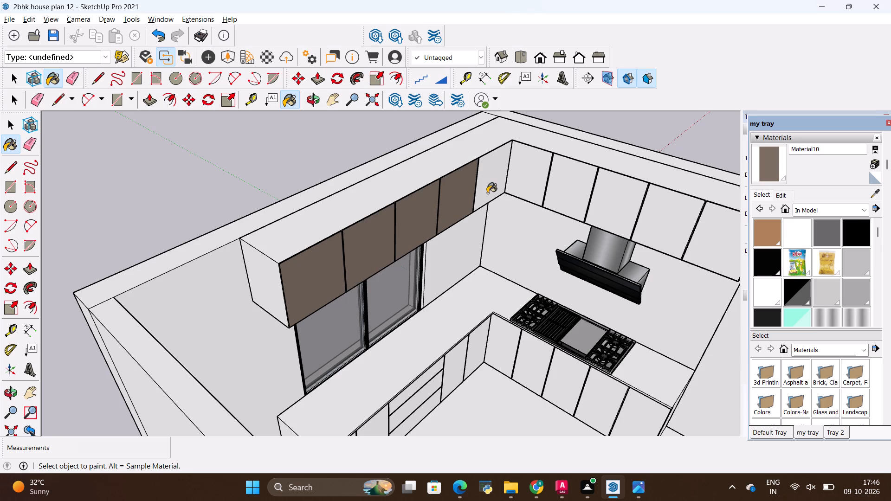
{"action": "left_click", "coordinate": [519, 187]}
{"action": "left_click", "coordinate": [566, 192]}
{"action": "left_click", "coordinate": [613, 203]}
{"action": "middle_click_drag", "start_coordinate": [443, 298], "coordinate": [429, 289]}
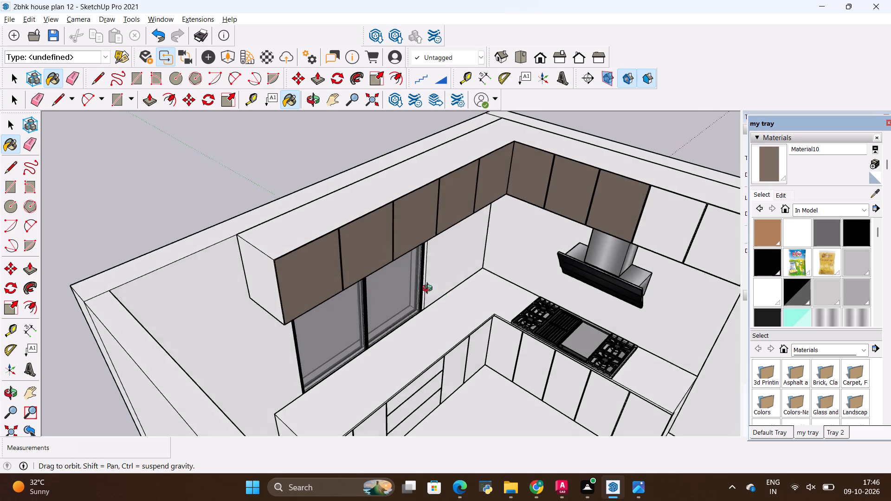
{"action": "middle_click_drag", "start_coordinate": [429, 289], "coordinate": [375, 250]}
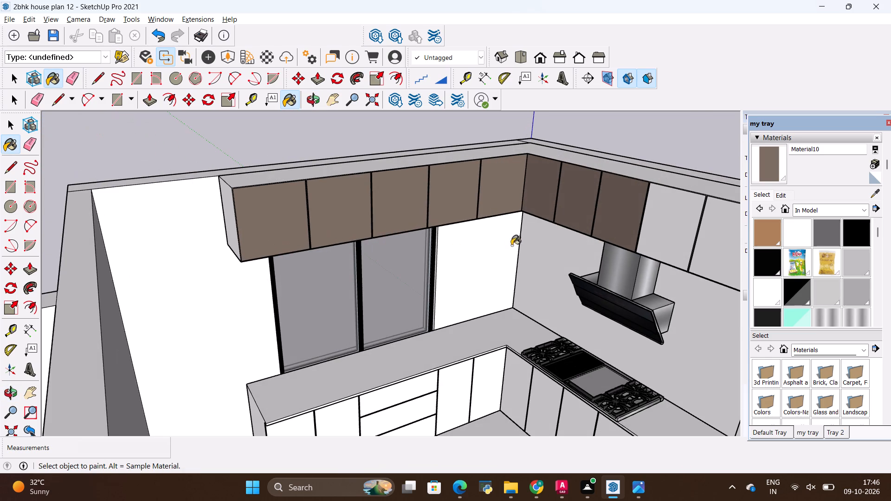
{"action": "left_click", "coordinate": [652, 231]}
{"action": "left_click", "coordinate": [717, 254]}
{"action": "scroll", "coordinate": [324, 263], "scroll_direction": "down", "scroll_amount": 6}
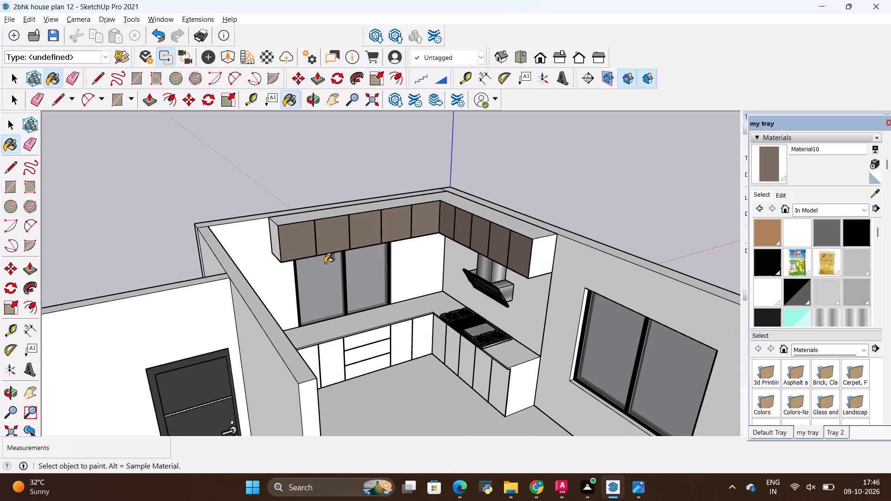
Compare the painted wall cabinets with the green kitchen reference photo in the Photos app.
{"action": "scroll", "coordinate": [371, 385], "scroll_direction": "up", "scroll_amount": 4}
{"action": "key", "text": "alt+Tab"}
{"action": "key", "text": "alt+Tab"}
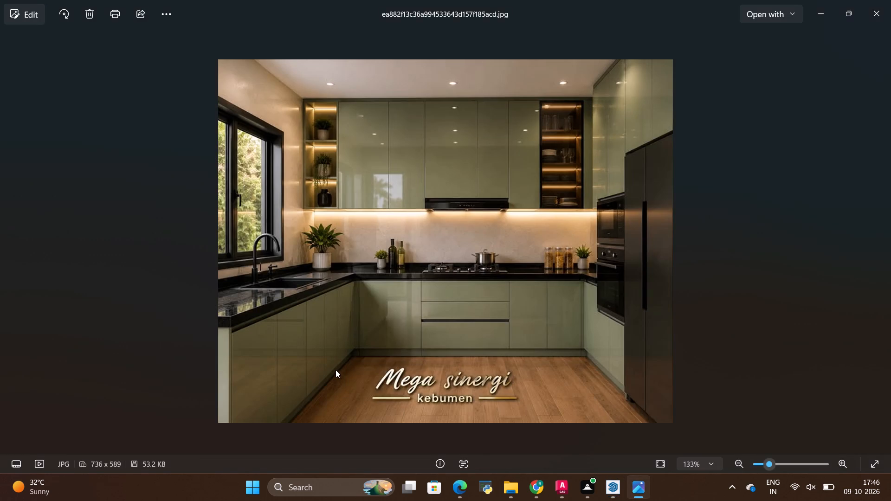
Paint the four doors and three drawer fronts of the base cabinets along the window wall with the taupe-brown material.
{"action": "scroll", "coordinate": [281, 361], "scroll_direction": "up", "scroll_amount": 4}
{"action": "left_click", "coordinate": [280, 361]}
{"action": "left_click", "coordinate": [313, 345]}
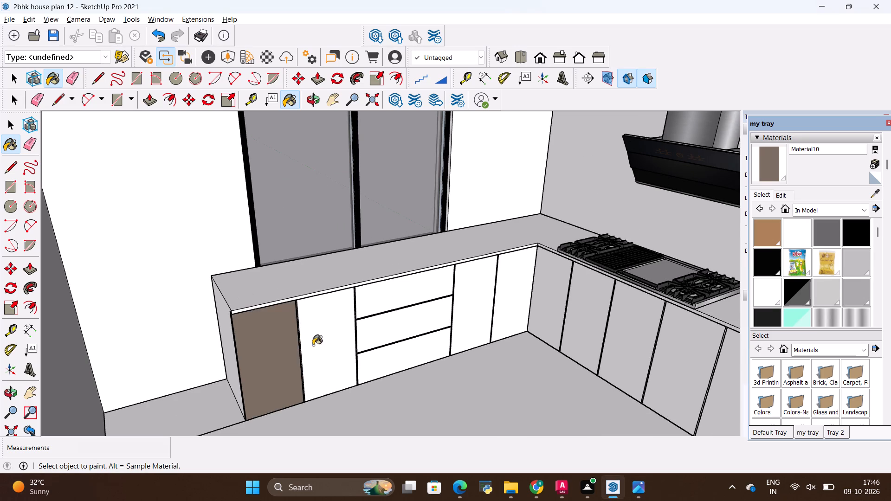
{"action": "left_click", "coordinate": [384, 301]}
{"action": "left_click", "coordinate": [398, 332]}
{"action": "left_click", "coordinate": [406, 358]}
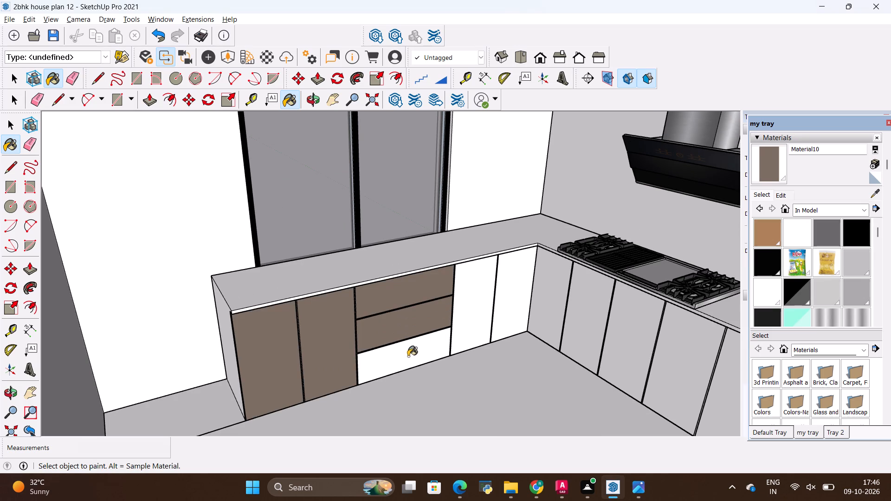
{"action": "left_click", "coordinate": [474, 320]}
{"action": "left_click", "coordinate": [503, 296]}
Paint the five base-cabinet door fronts along the cooktop wall with the same taupe-brown material.
{"action": "left_click", "coordinate": [550, 292]}
{"action": "left_click", "coordinate": [584, 317]}
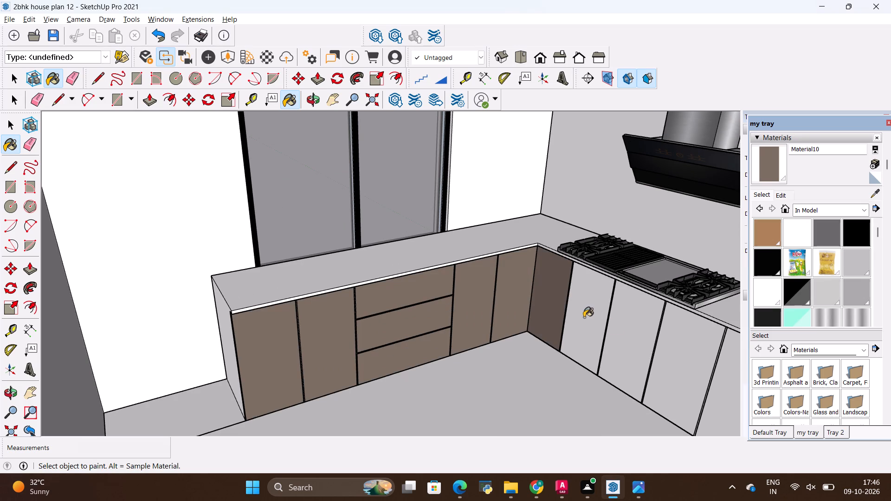
{"action": "left_click", "coordinate": [618, 334]}
{"action": "left_click", "coordinate": [671, 369]}
{"action": "scroll", "coordinate": [369, 342], "scroll_direction": "down", "scroll_amount": 10}
{"action": "scroll", "coordinate": [455, 366], "scroll_direction": "up", "scroll_amount": 3}
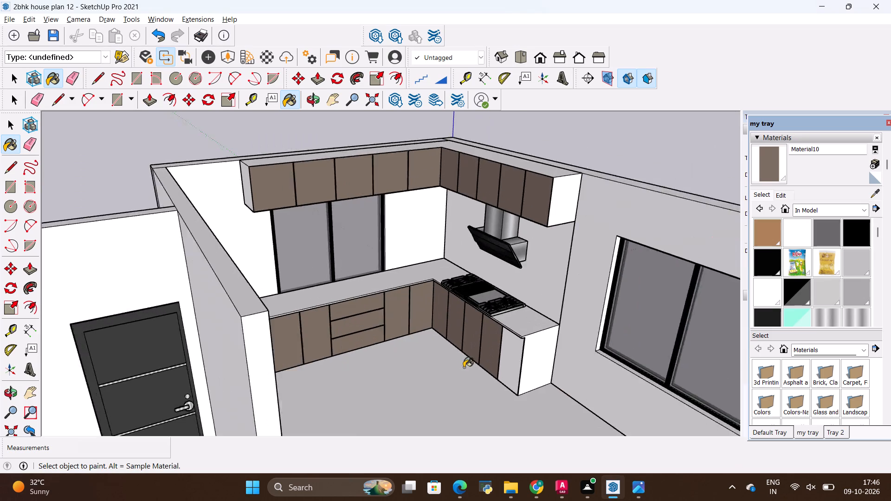
{"action": "scroll", "coordinate": [464, 367], "scroll_direction": "up", "scroll_amount": 2}
{"action": "left_click", "coordinate": [519, 363]}
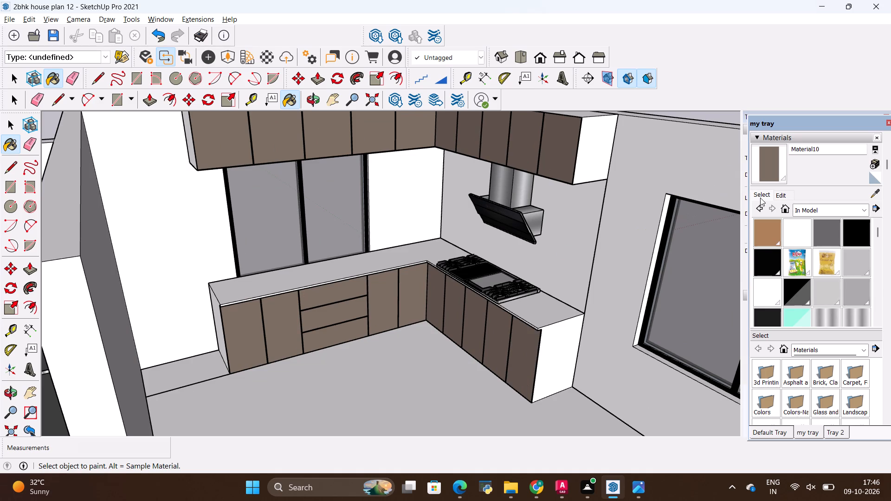
Create a new material using the beige marble image 0895a0b1e084286f2bf766fdad5fcc94 from the all materials folder as its texture.
{"action": "scroll", "coordinate": [569, 240], "scroll_direction": "down", "scroll_amount": 5}
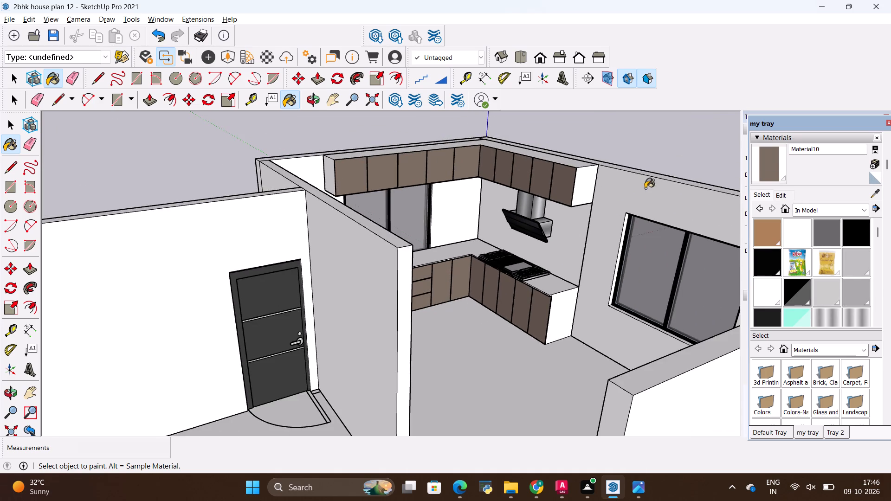
{"action": "scroll", "coordinate": [647, 186], "scroll_direction": "up", "scroll_amount": 3}
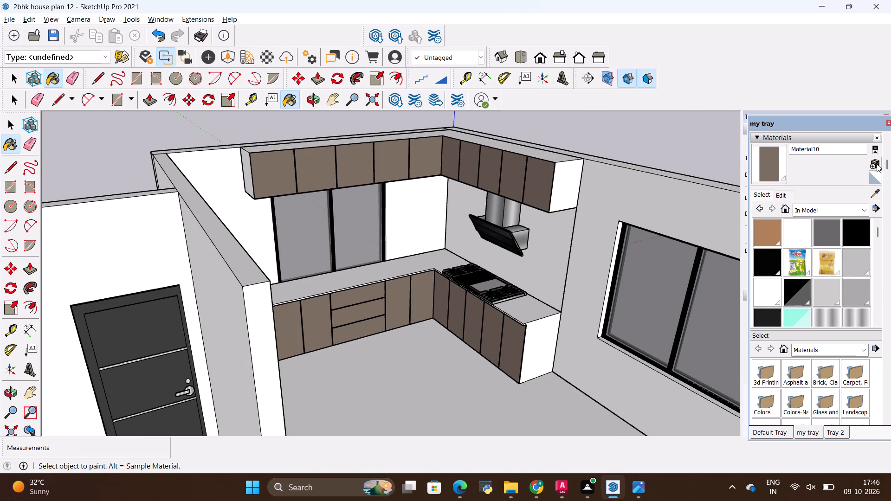
{"action": "left_click", "coordinate": [876, 164]}
{"action": "left_click", "coordinate": [499, 278]}
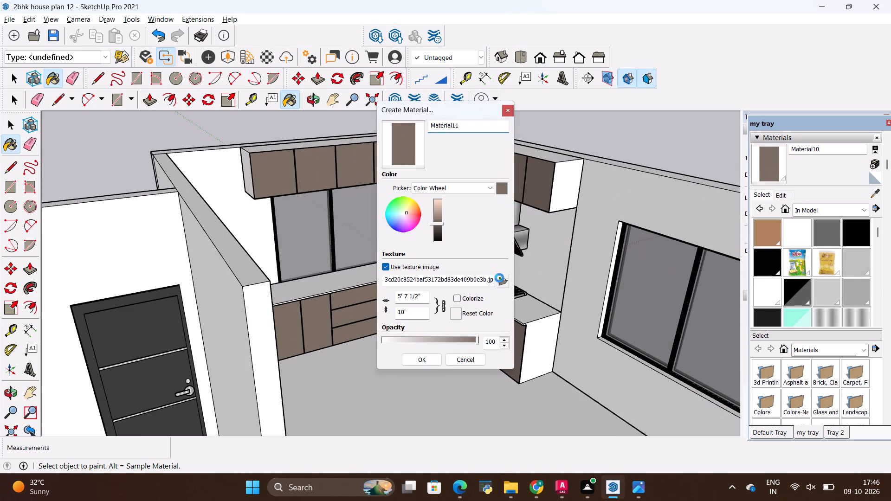
{"action": "scroll", "coordinate": [611, 236], "scroll_direction": "down", "scroll_amount": 4}
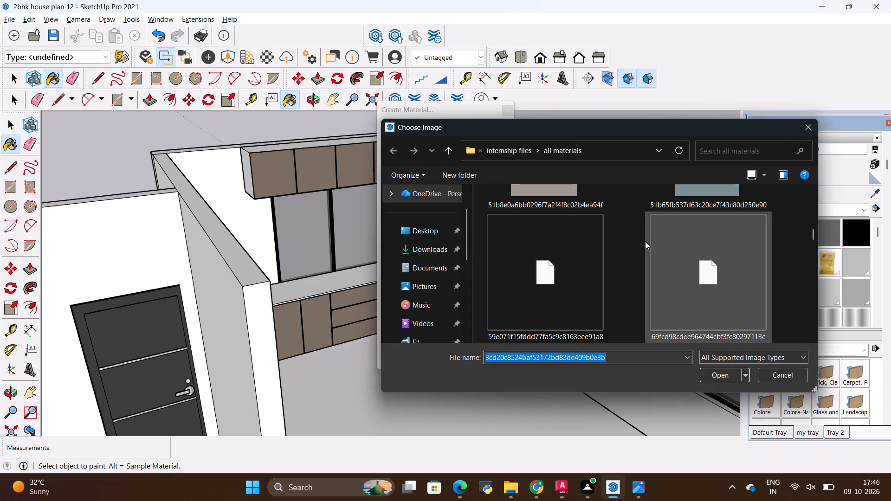
{"action": "scroll", "coordinate": [580, 250], "scroll_direction": "up", "scroll_amount": 5}
{"action": "scroll", "coordinate": [581, 250], "scroll_direction": "down", "scroll_amount": 3}
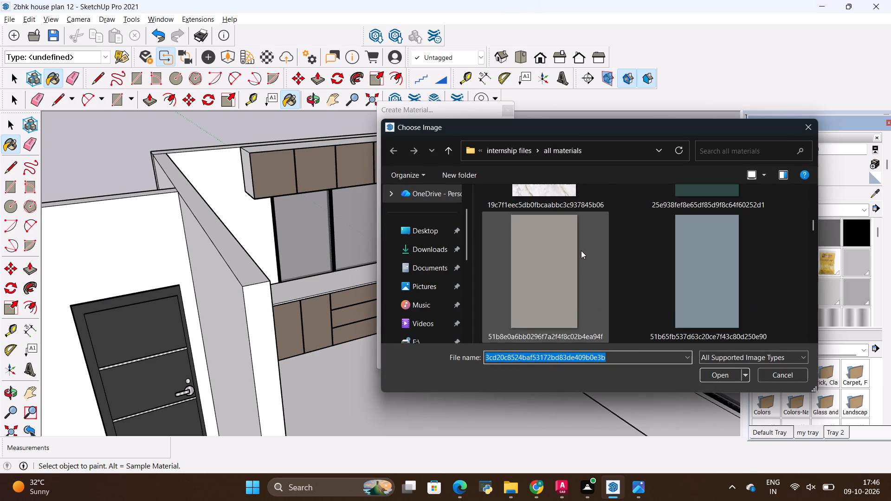
{"action": "scroll", "coordinate": [581, 250], "scroll_direction": "up", "scroll_amount": 2}
{"action": "scroll", "coordinate": [581, 250], "scroll_direction": "down", "scroll_amount": 2}
{"action": "scroll", "coordinate": [568, 250], "scroll_direction": "up", "scroll_amount": 1}
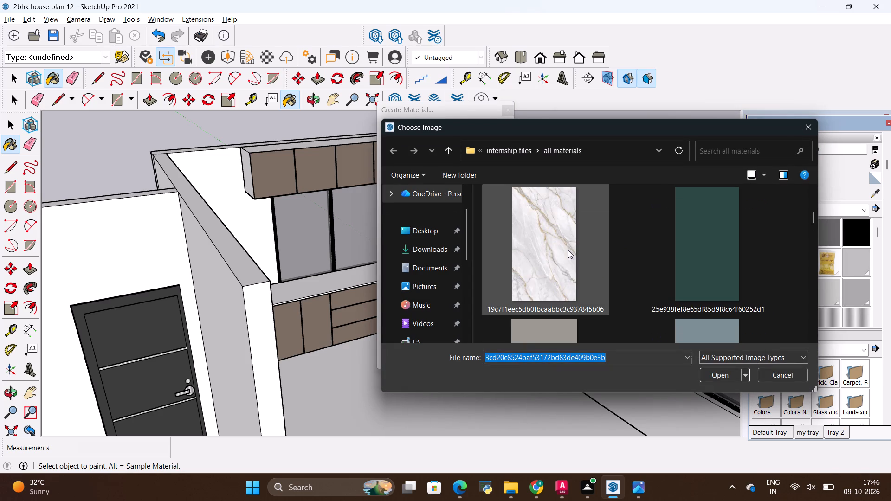
{"action": "scroll", "coordinate": [597, 251], "scroll_direction": "down", "scroll_amount": 4}
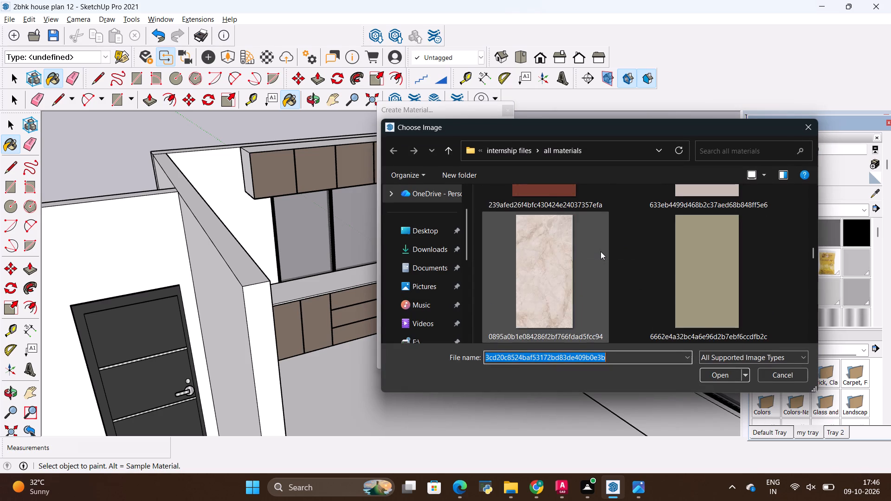
{"action": "scroll", "coordinate": [600, 251], "scroll_direction": "down", "scroll_amount": 1}
{"action": "scroll", "coordinate": [600, 251], "scroll_direction": "up", "scroll_amount": 2}
{"action": "scroll", "coordinate": [600, 251], "scroll_direction": "down", "scroll_amount": 1}
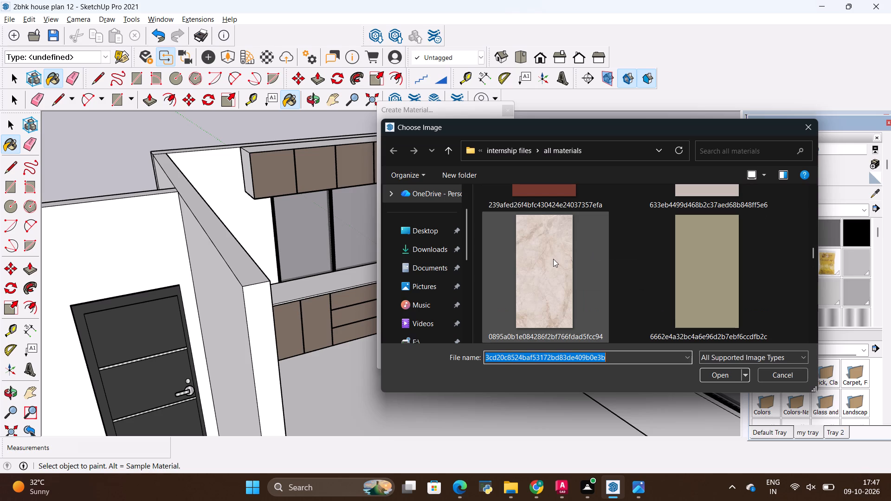
{"action": "left_click", "coordinate": [553, 259]}
{"action": "left_click", "coordinate": [723, 376]}
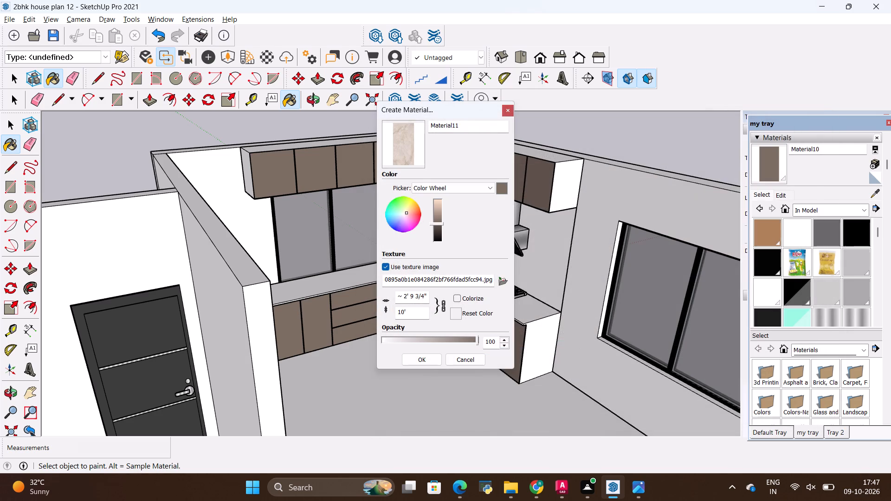
{"action": "left_click", "coordinate": [431, 361]}
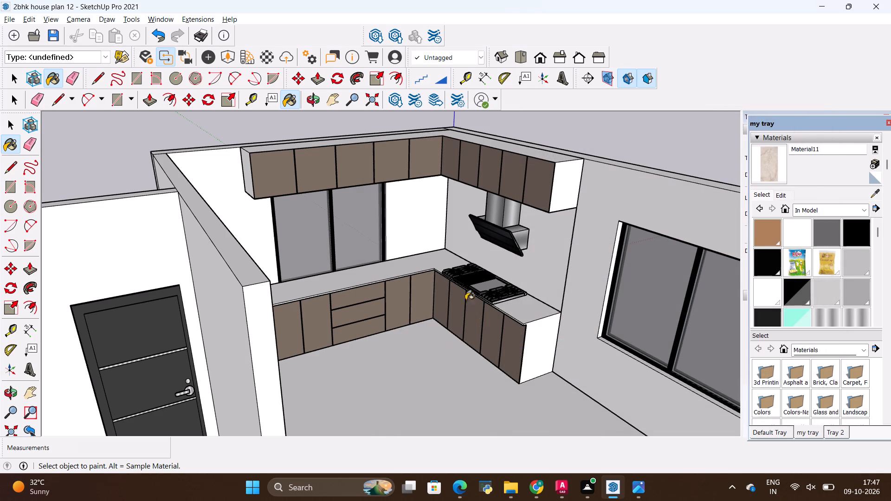
Paint the L-shaped kitchen countertop with the new beige marble material.
{"action": "left_click", "coordinate": [768, 176]}
{"action": "scroll", "coordinate": [567, 224], "scroll_direction": "up", "scroll_amount": 5}
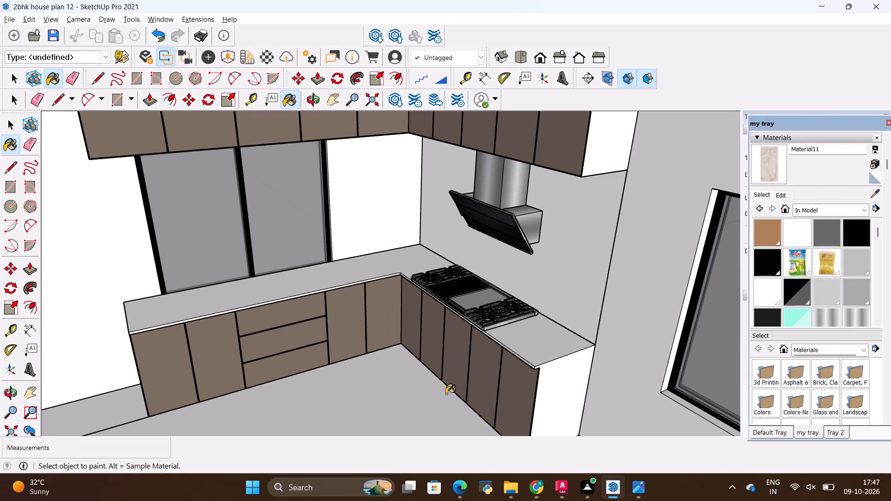
{"action": "left_click", "coordinate": [565, 352]}
Examine the marble finish on the countertop, base-cabinet end panel and floor from close up and from above.
{"action": "scroll", "coordinate": [381, 260], "scroll_direction": "up", "scroll_amount": 4}
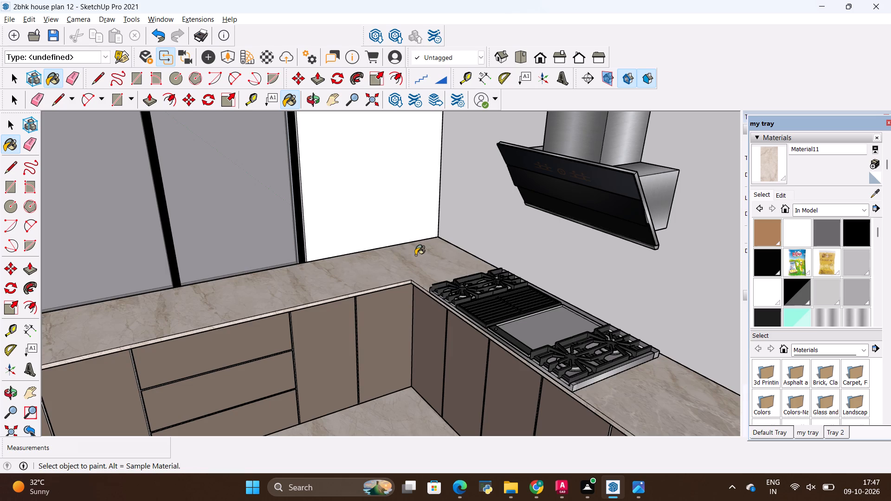
{"action": "middle_click_drag", "start_coordinate": [416, 256], "coordinate": [417, 356]}
{"action": "scroll", "coordinate": [405, 264], "scroll_direction": "down", "scroll_amount": 12}
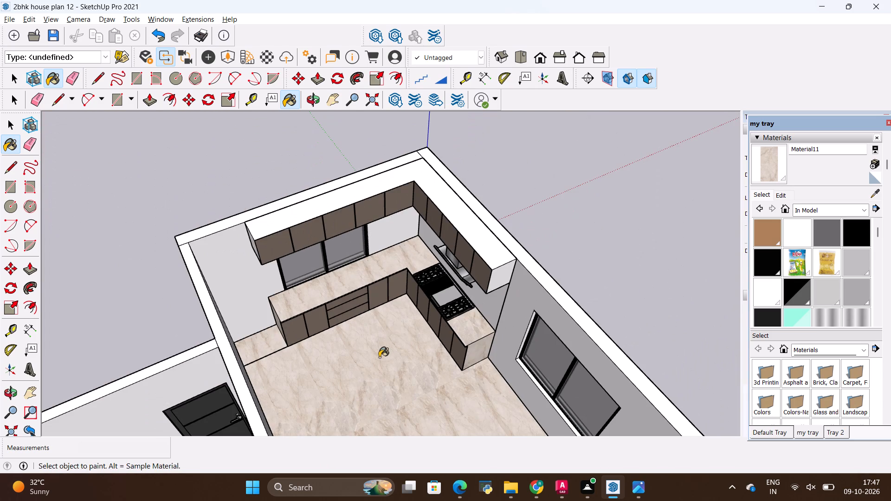
{"action": "middle_click_drag", "start_coordinate": [378, 354], "coordinate": [366, 264]}
{"action": "scroll", "coordinate": [347, 303], "scroll_direction": "up", "scroll_amount": 7}
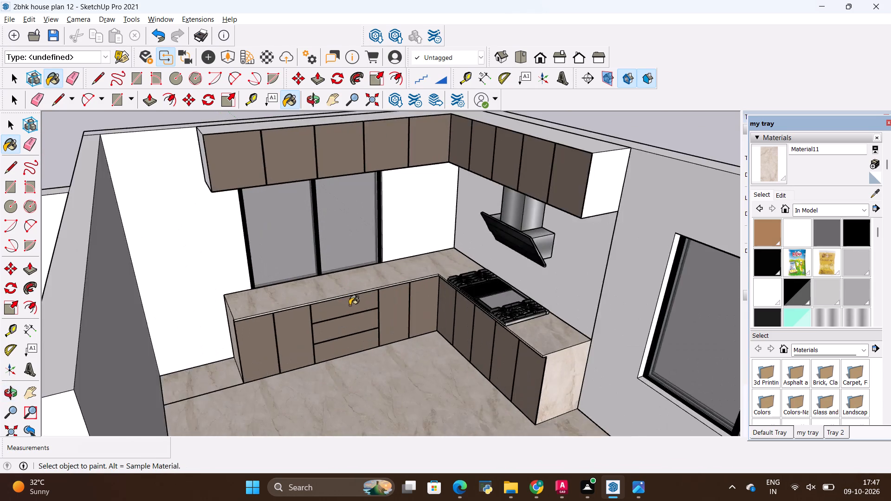
{"action": "scroll", "coordinate": [349, 305], "scroll_direction": "up", "scroll_amount": 20}
{"action": "scroll", "coordinate": [391, 280], "scroll_direction": "down", "scroll_amount": 10}
{"action": "scroll", "coordinate": [392, 279], "scroll_direction": "up", "scroll_amount": 1}
{"action": "scroll", "coordinate": [392, 279], "scroll_direction": "down", "scroll_amount": 9}
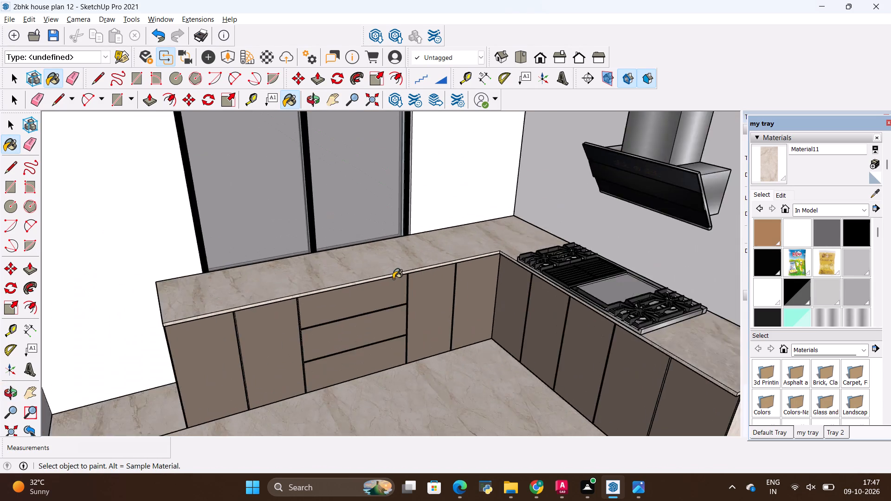
{"action": "scroll", "coordinate": [393, 279], "scroll_direction": "down", "scroll_amount": 14}
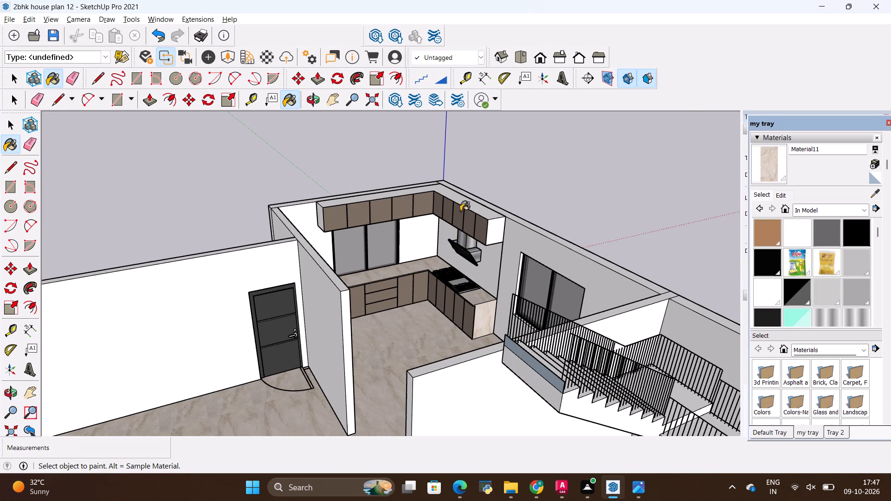
Paint the top and the exposed end panels of the L-shaped wall cabinets with the beige marble material.
{"action": "scroll", "coordinate": [466, 209], "scroll_direction": "up", "scroll_amount": 13}
{"action": "left_click", "coordinate": [500, 272]}
{"action": "left_click", "coordinate": [478, 184]}
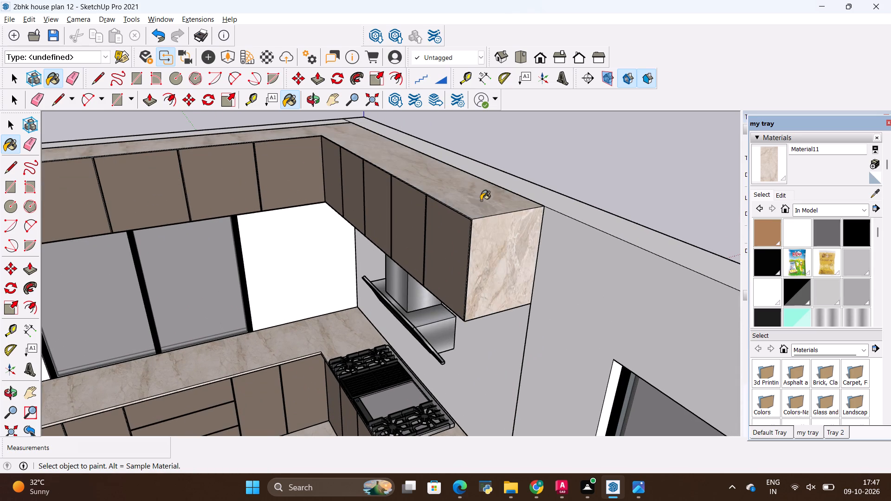
{"action": "scroll", "coordinate": [545, 242], "scroll_direction": "down", "scroll_amount": 3}
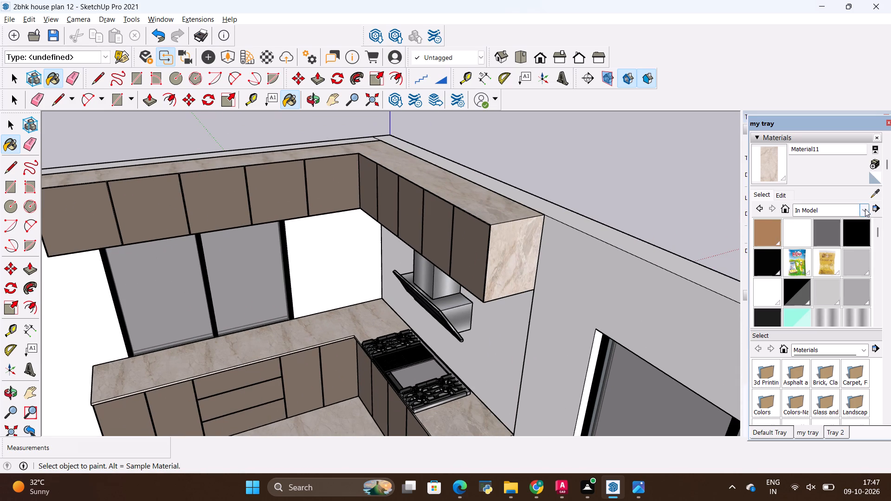
{"action": "scroll", "coordinate": [477, 227], "scroll_direction": "down", "scroll_amount": 5}
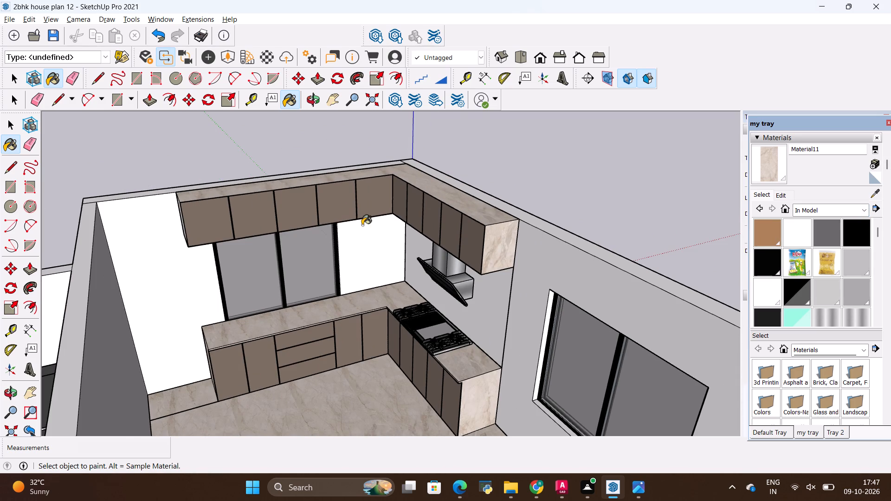
{"action": "middle_click_drag", "start_coordinate": [339, 231], "coordinate": [350, 198]}
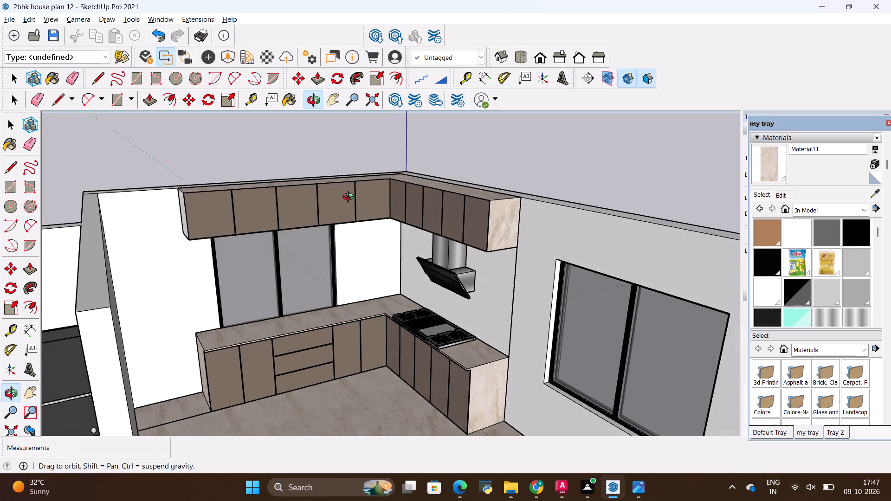
{"action": "middle_click_drag", "start_coordinate": [350, 198], "coordinate": [506, 252]}
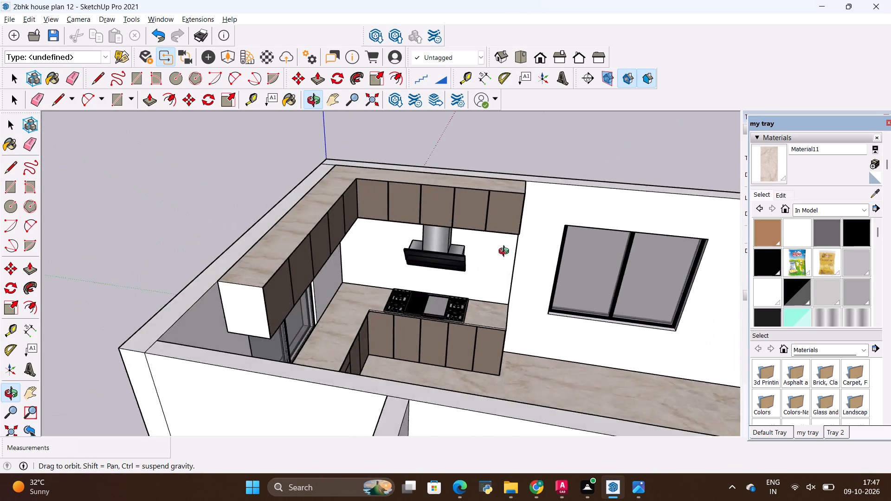
{"action": "middle_click_drag", "start_coordinate": [506, 252], "coordinate": [342, 219]}
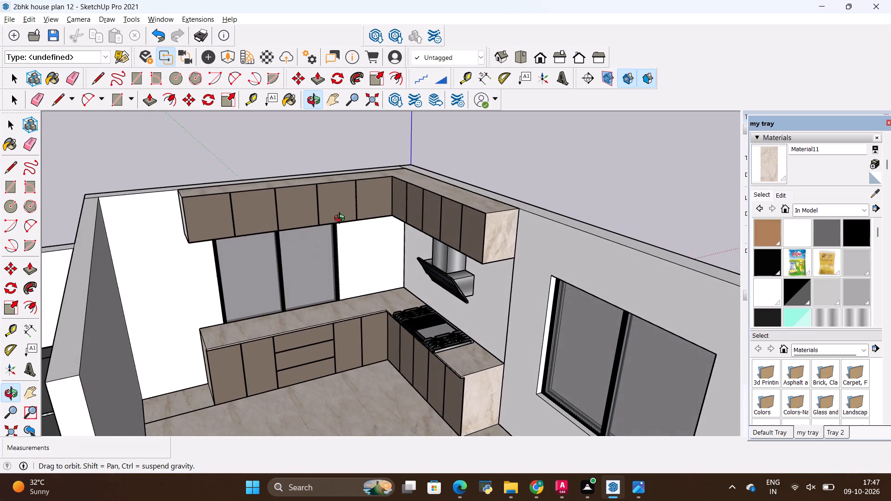
{"action": "middle_click_drag", "start_coordinate": [342, 219], "coordinate": [336, 222]}
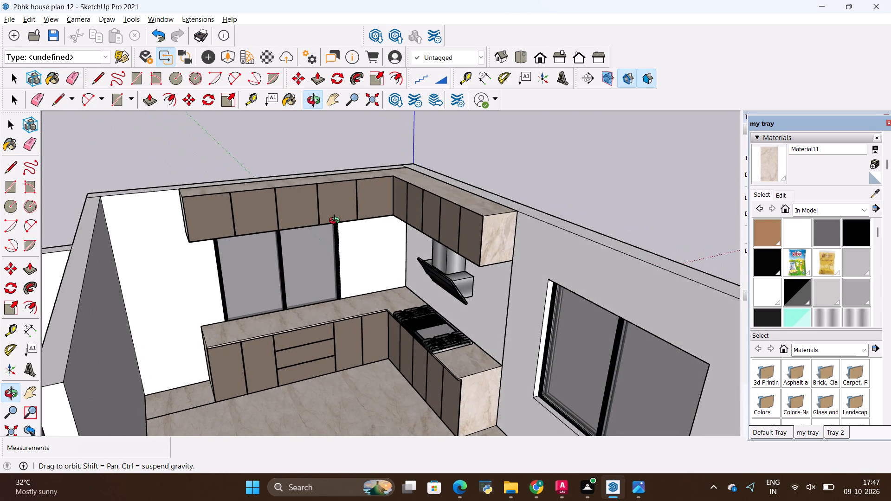
{"action": "middle_click_drag", "start_coordinate": [336, 222], "coordinate": [336, 225]}
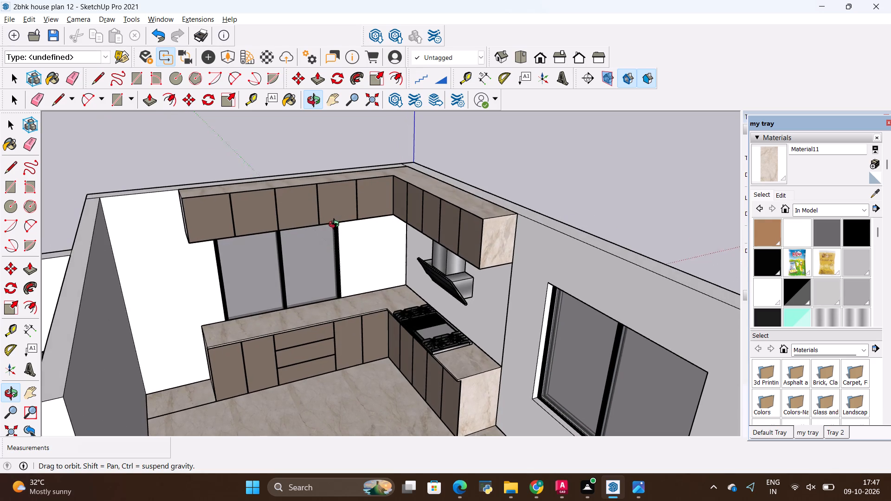
{"action": "middle_click_drag", "start_coordinate": [336, 225], "coordinate": [557, 258]}
{"action": "left_click", "coordinate": [286, 339]}
Create another material, keeping the same beige marble image as its texture.
{"action": "middle_click_drag", "start_coordinate": [554, 289], "coordinate": [310, 325]}
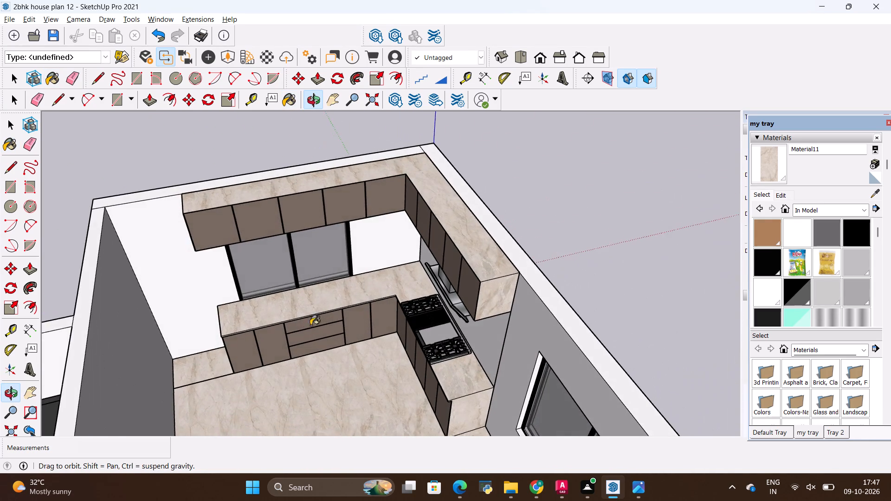
{"action": "middle_click_drag", "start_coordinate": [310, 325], "coordinate": [310, 326]}
{"action": "scroll", "coordinate": [491, 247], "scroll_direction": "down", "scroll_amount": 5}
{"action": "middle_click_drag", "start_coordinate": [432, 326], "coordinate": [518, 328]}
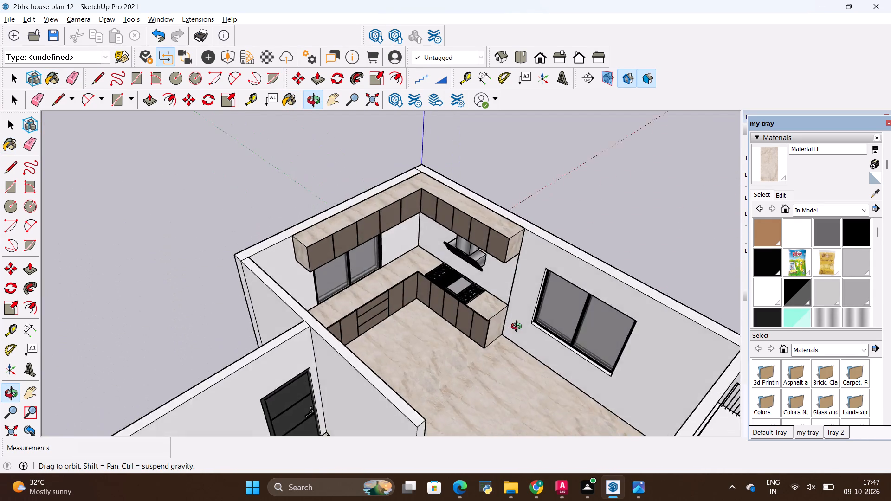
{"action": "middle_click_drag", "start_coordinate": [518, 328], "coordinate": [455, 322]}
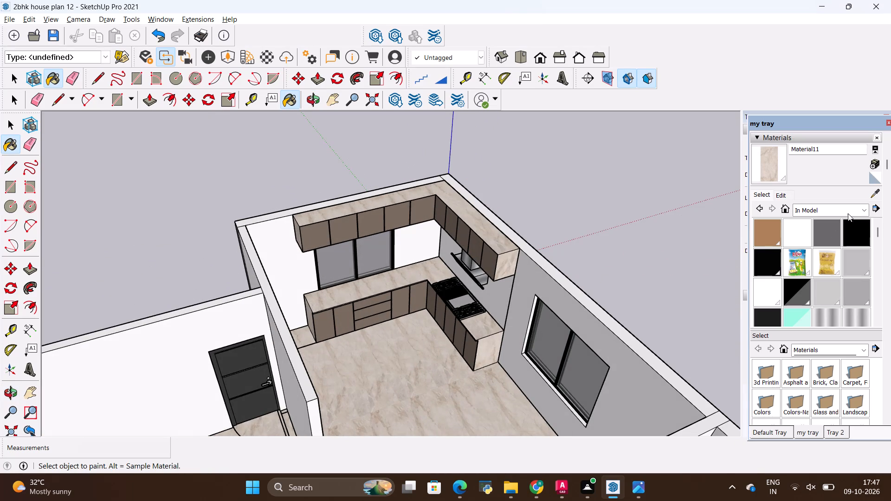
{"action": "left_click", "coordinate": [870, 165]}
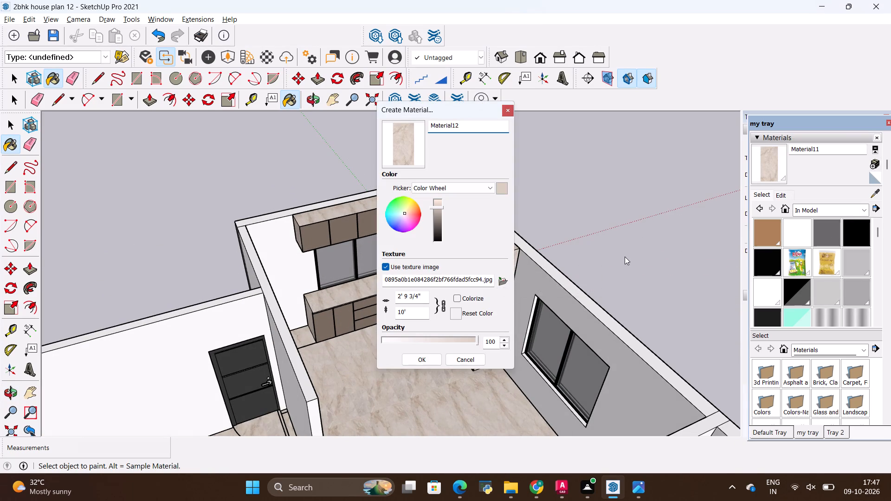
{"action": "key", "text": "alt+BackSpace"}
{"action": "left_click", "coordinate": [414, 357]}
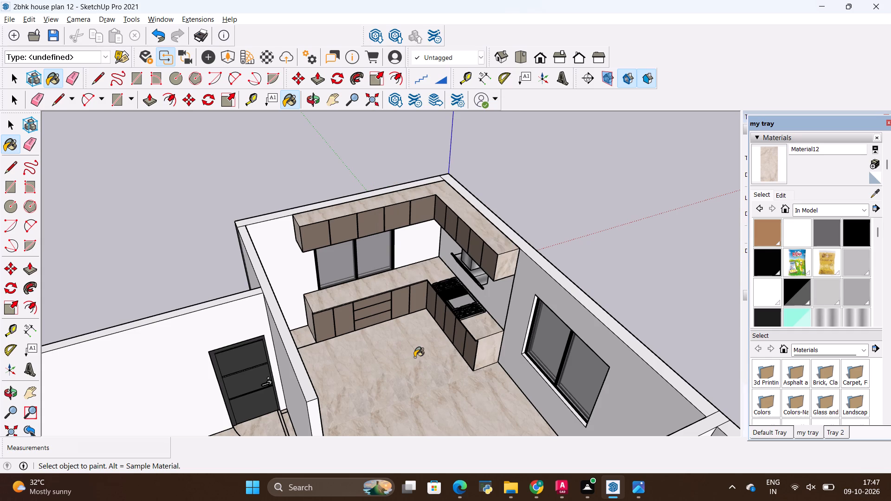
Examine the beige marble finish on the countertop, its front edge and the cabinets from close up and across the whole kitchen.
{"action": "scroll", "coordinate": [430, 285], "scroll_direction": "up", "scroll_amount": 5, "text": "ctrl"}
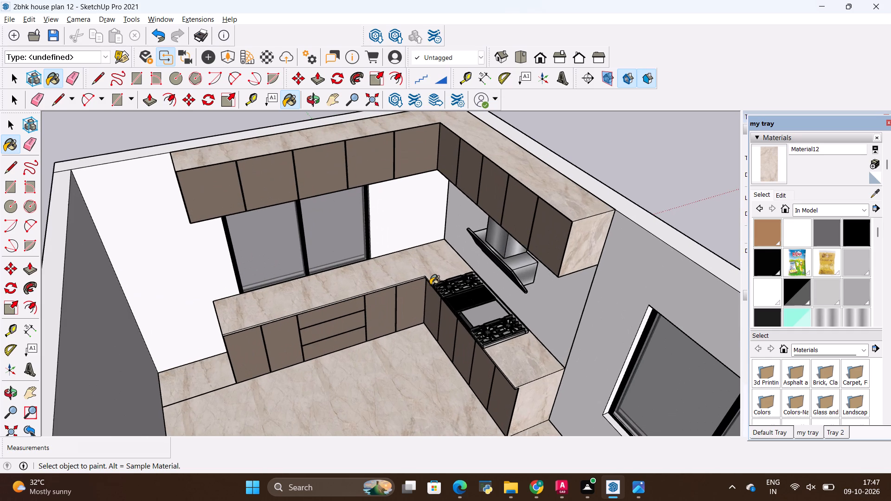
{"action": "scroll", "coordinate": [426, 280], "scroll_direction": "down", "scroll_amount": 5}
{"action": "scroll", "coordinate": [424, 280], "scroll_direction": "up", "scroll_amount": 5}
{"action": "middle_click_drag", "start_coordinate": [430, 305], "coordinate": [471, 274]}
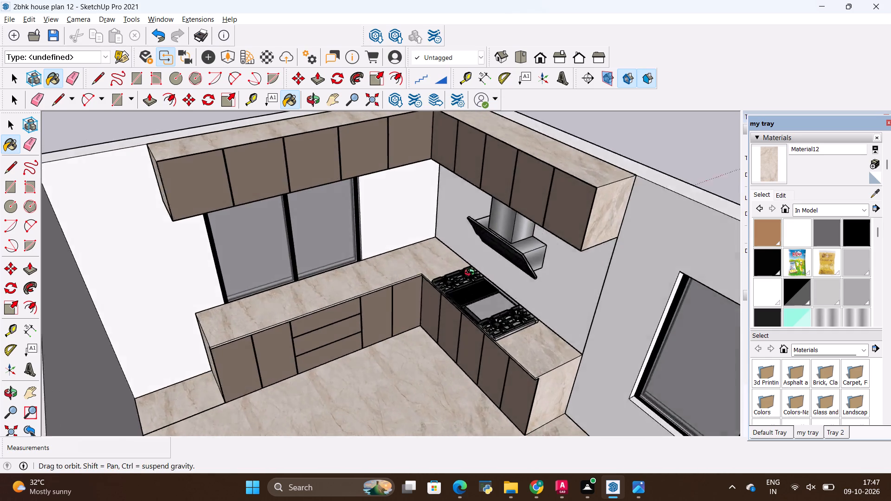
{"action": "middle_click_drag", "start_coordinate": [471, 274], "coordinate": [450, 231]}
{"action": "scroll", "coordinate": [383, 270], "scroll_direction": "up", "scroll_amount": 15}
{"action": "scroll", "coordinate": [348, 239], "scroll_direction": "up", "scroll_amount": 2}
{"action": "middle_click_drag", "start_coordinate": [333, 266], "coordinate": [325, 283]}
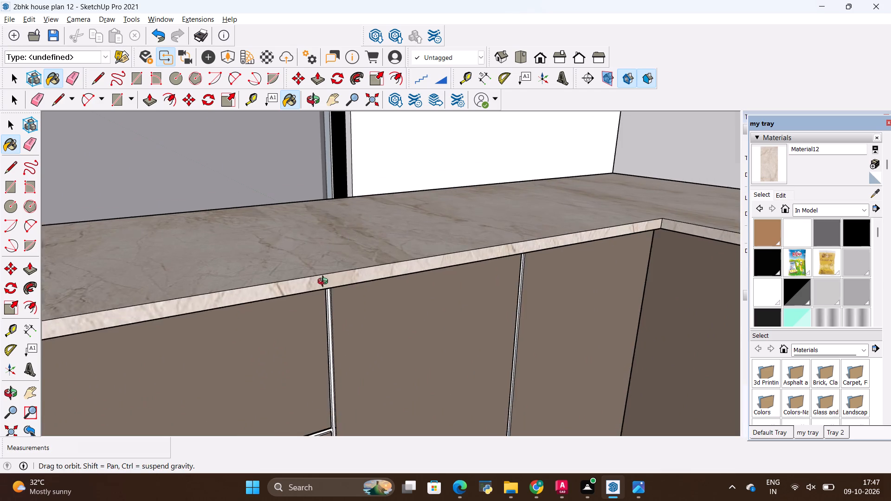
{"action": "middle_click_drag", "start_coordinate": [325, 283], "coordinate": [452, 355]}
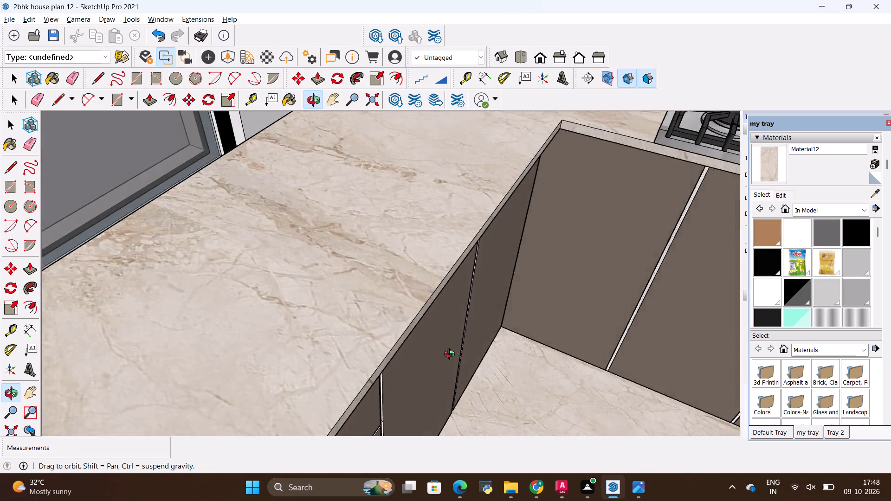
{"action": "middle_click_drag", "start_coordinate": [452, 355], "coordinate": [446, 325]}
{"action": "key", "text": "space"}
{"action": "left_click", "coordinate": [513, 409]}
{"action": "scroll", "coordinate": [362, 265], "scroll_direction": "down", "scroll_amount": 2}
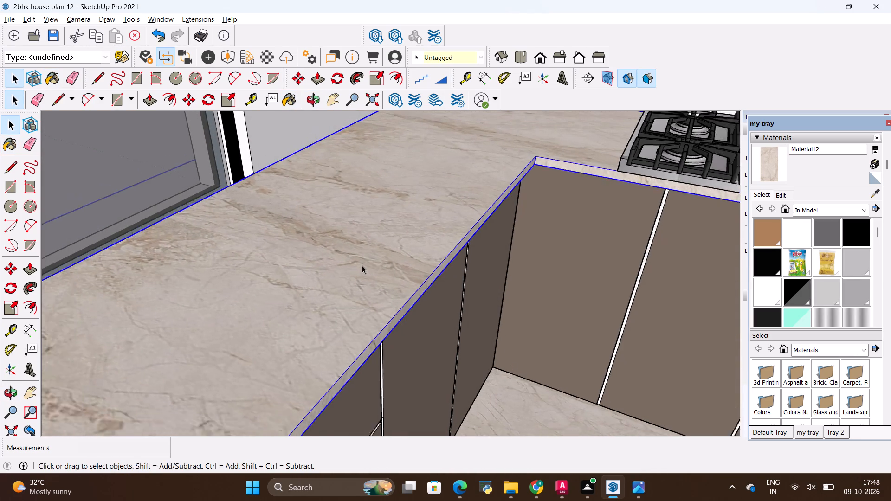
{"action": "scroll", "coordinate": [362, 265], "scroll_direction": "down", "scroll_amount": 16}
{"action": "key", "text": "space"}
{"action": "left_click", "coordinate": [429, 318]}
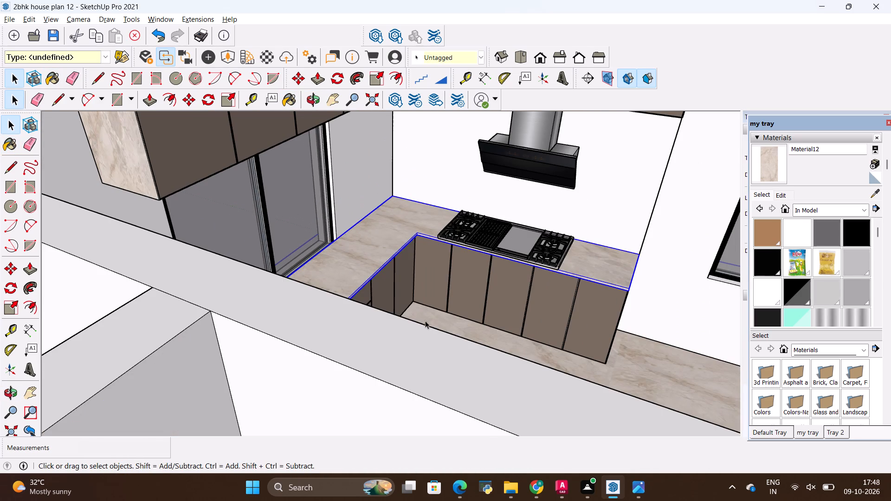
{"action": "scroll", "coordinate": [216, 270], "scroll_direction": "down", "scroll_amount": 20}
{"action": "key", "text": "space"}
{"action": "left_click", "coordinate": [197, 169]}
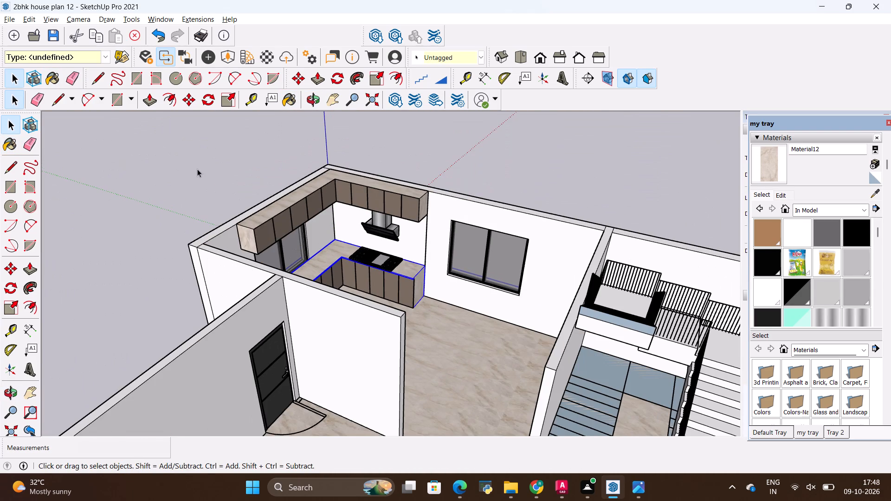
{"action": "middle_click_drag", "start_coordinate": [428, 277], "coordinate": [179, 267]}
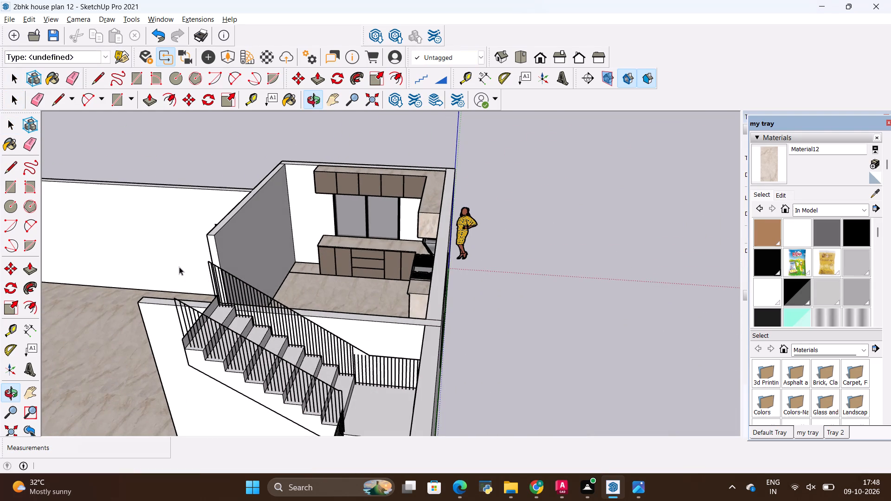
Compare the modelled L-shaped kitchen with the green modular kitchen reference photo, checking the countertop, cabinets and accessories.
{"action": "key", "text": "alt+Tab"}
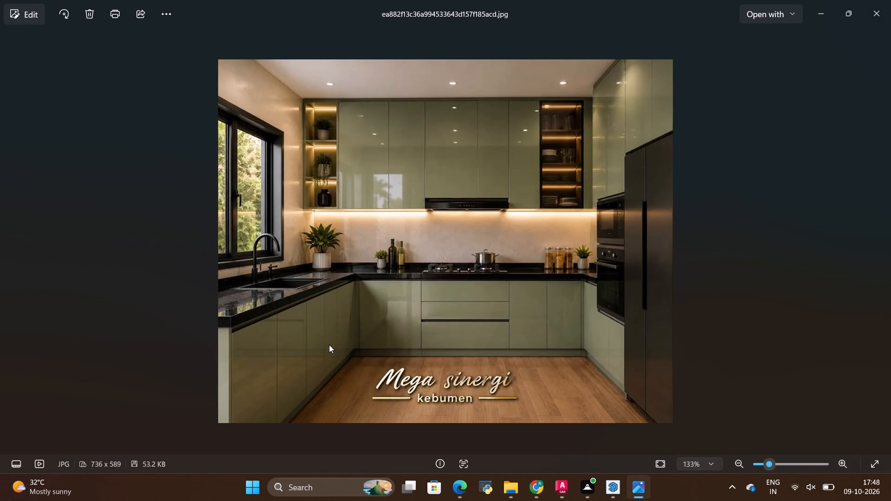
{"action": "key", "text": "alt+Tab"}
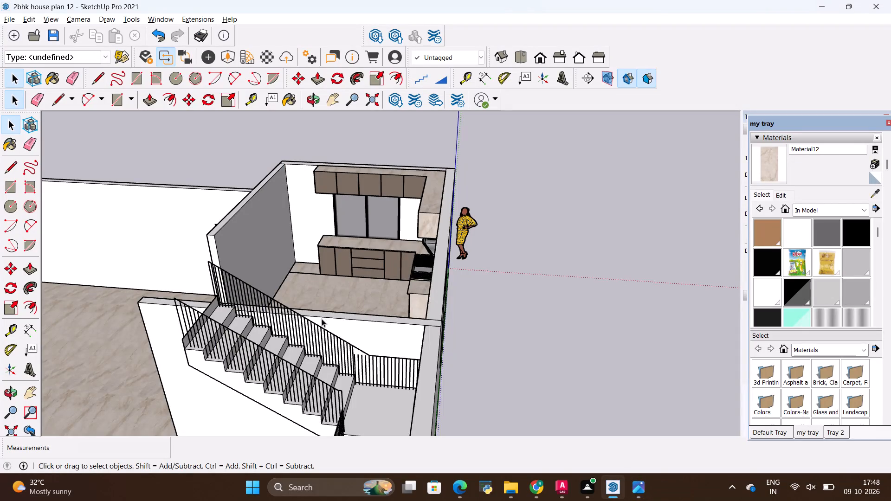
{"action": "middle_click_drag", "start_coordinate": [322, 319], "coordinate": [496, 328]}
{"action": "key", "text": "alt+Tab"}
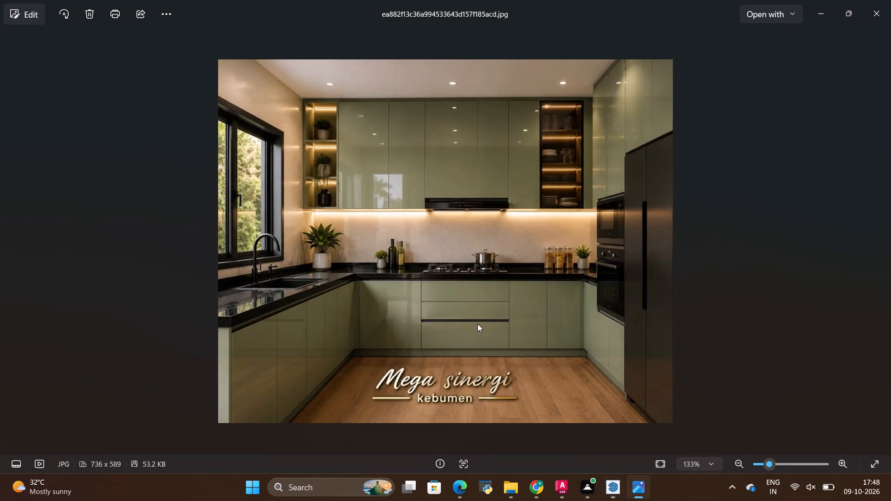
{"action": "key", "text": "alt+Tab"}
{"action": "key", "text": "alt+Tab"}
{"action": "key", "text": "alt+Tab"}
{"action": "key", "text": "alt+Tab"}
{"action": "key", "text": "alt+Tab"}
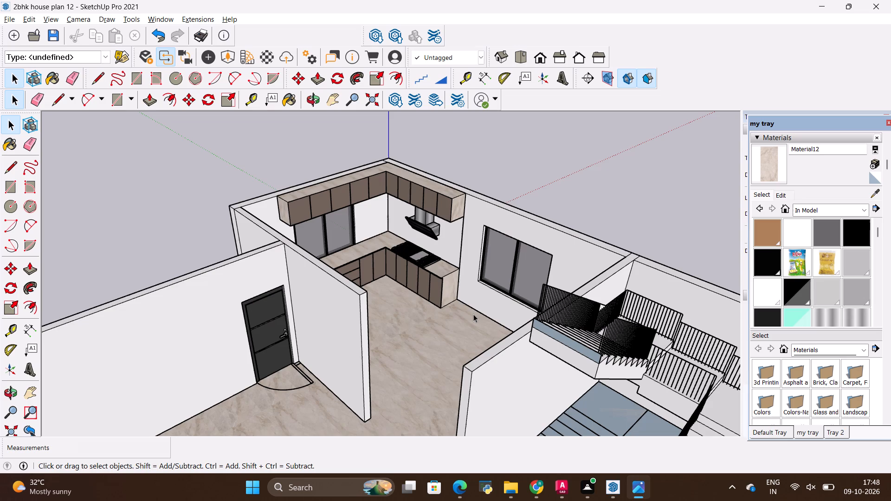
{"action": "scroll", "coordinate": [451, 215], "scroll_direction": "up", "scroll_amount": 3}
{"action": "middle_click_drag", "start_coordinate": [465, 311], "coordinate": [401, 328]}
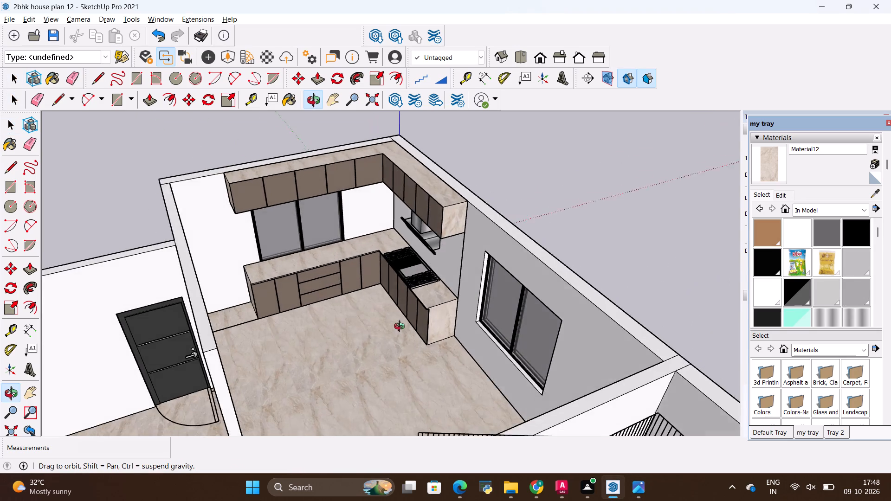
{"action": "middle_click_drag", "start_coordinate": [401, 328], "coordinate": [393, 323]}
{"action": "key", "text": "alt+Tab"}
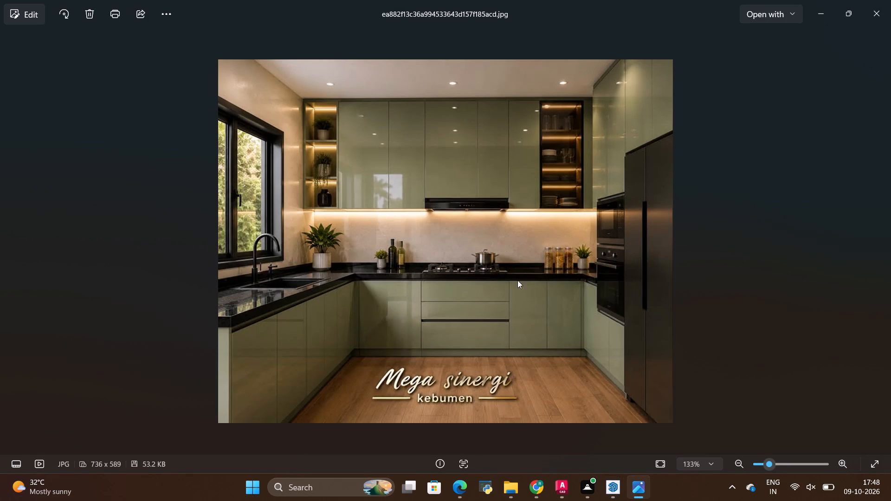
{"action": "key", "text": "alt+Tab"}
{"action": "scroll", "coordinate": [299, 204], "scroll_direction": "up", "scroll_amount": 2}
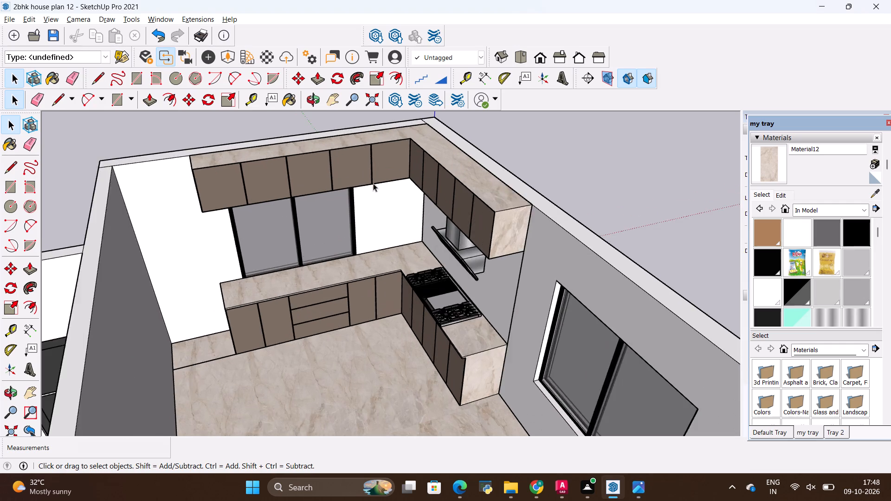
{"action": "scroll", "coordinate": [373, 183], "scroll_direction": "up", "scroll_amount": 4}
{"action": "middle_click_drag", "start_coordinate": [408, 272], "coordinate": [434, 249]}
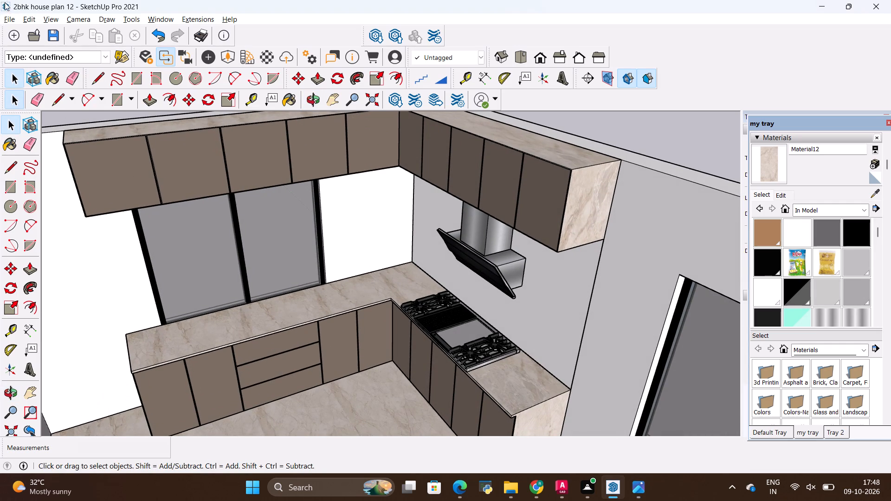
Import the Kentia Palm Silk Tree model from the ALL 3D WAREHOUSE ITEMS folder and place it on the countertop's inner corner.
{"action": "left_click", "coordinate": [6, 24]}
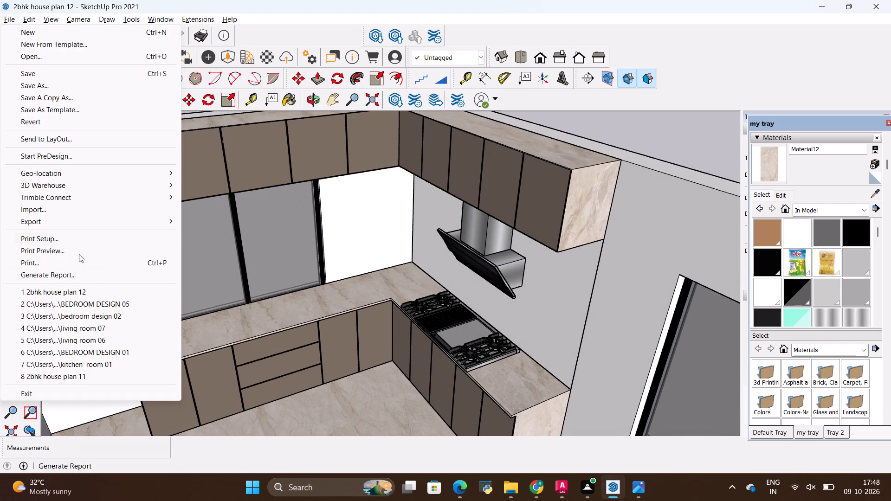
{"action": "left_click", "coordinate": [11, 208]}
{"action": "scroll", "coordinate": [340, 213], "scroll_direction": "down", "scroll_amount": 4}
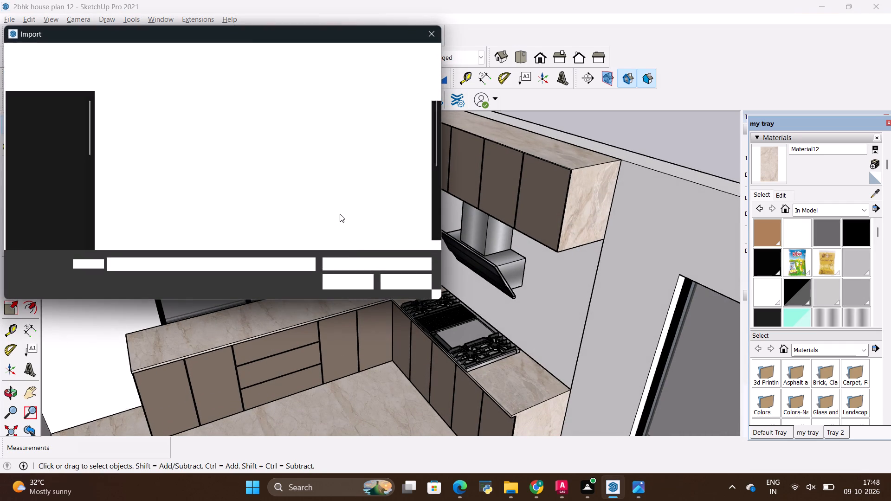
{"action": "scroll", "coordinate": [340, 214], "scroll_direction": "down", "scroll_amount": 8}
{"action": "left_click", "coordinate": [282, 200]}
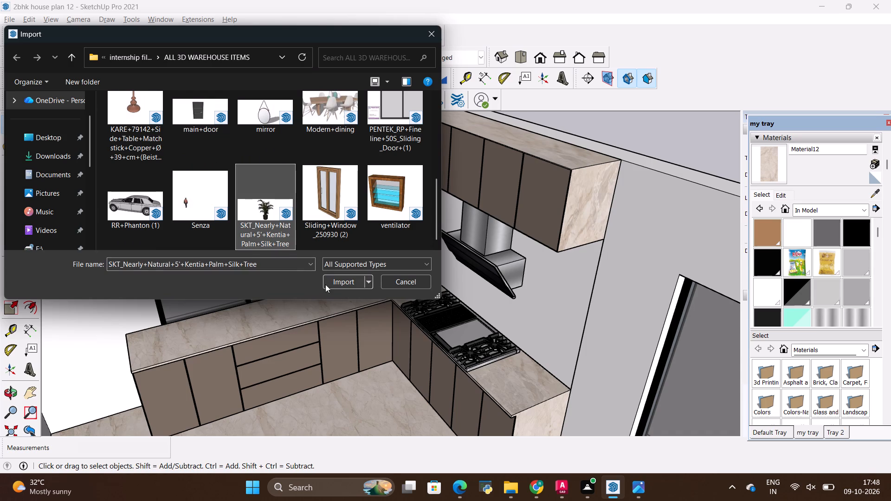
{"action": "left_click", "coordinate": [325, 284]}
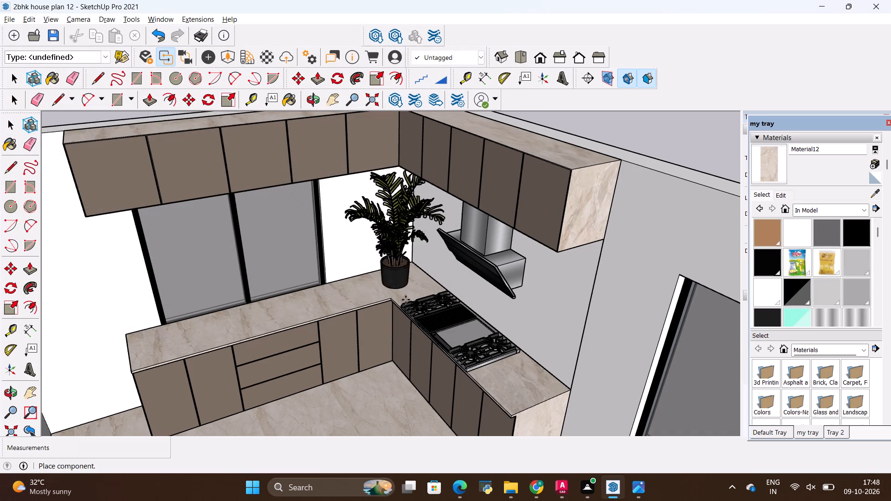
{"action": "left_click", "coordinate": [387, 289]}
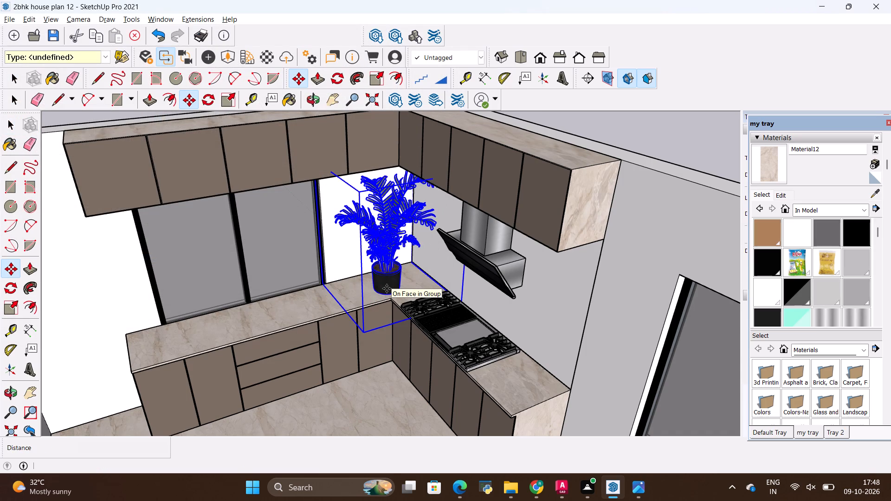
Scale the potted palm on the countertop corner down uniformly to about 0.6 of its size.
{"action": "key", "text": "w"}
{"action": "key", "text": "s"}
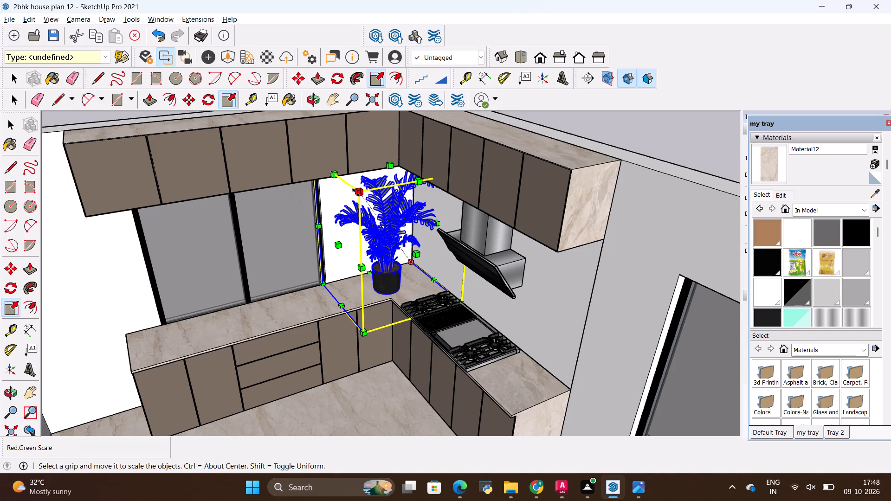
{"action": "left_click", "coordinate": [356, 193]}
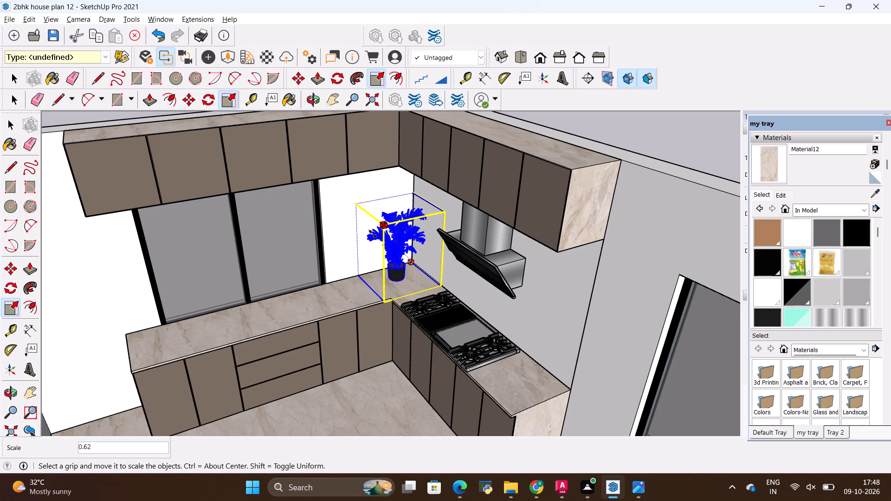
{"action": "left_click", "coordinate": [373, 237]}
{"action": "key", "text": "space"}
{"action": "left_click", "coordinate": [335, 297]}
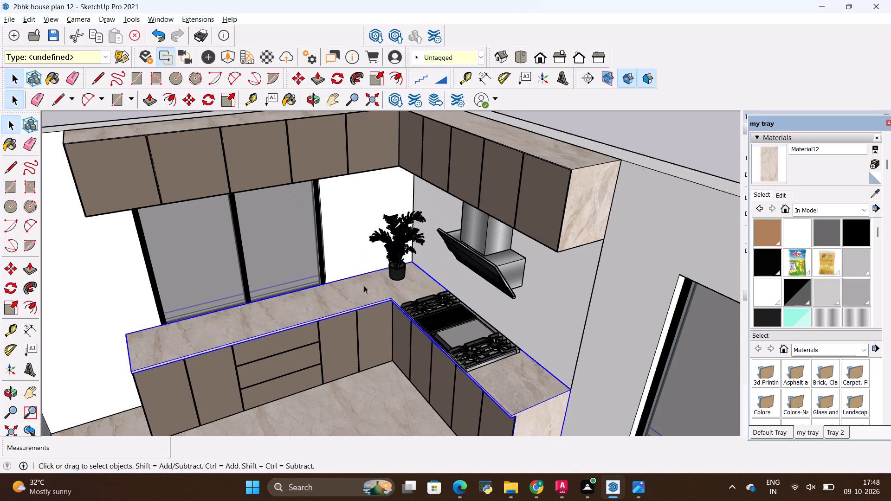
{"action": "scroll", "coordinate": [377, 274], "scroll_direction": "up", "scroll_amount": 5}
{"action": "scroll", "coordinate": [249, 333], "scroll_direction": "down", "scroll_amount": 6}
{"action": "scroll", "coordinate": [351, 319], "scroll_direction": "down", "scroll_amount": 6}
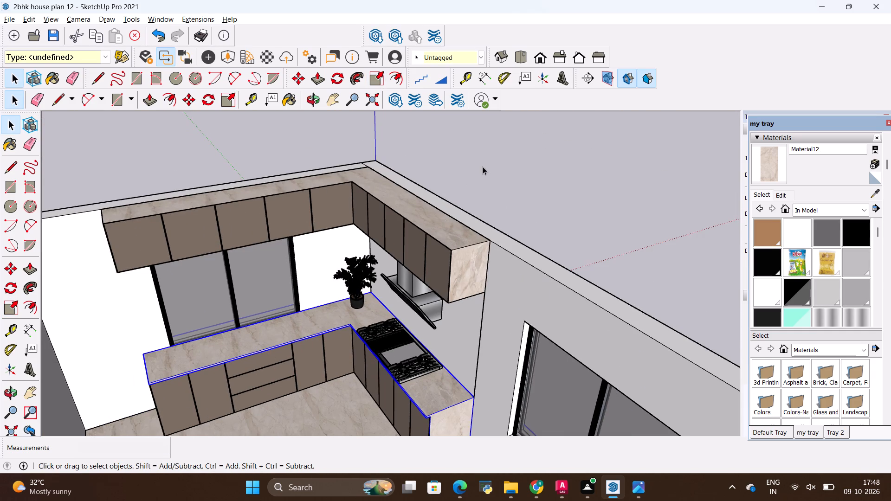
{"action": "key", "text": "space"}
{"action": "left_click", "coordinate": [488, 163]}
Import the refrigerator model Component_2 from the ALL 3D WAREHOUSE ITEMS folder and place it outside the kitchen wall.
{"action": "middle_click_drag", "start_coordinate": [427, 271], "coordinate": [432, 213]}
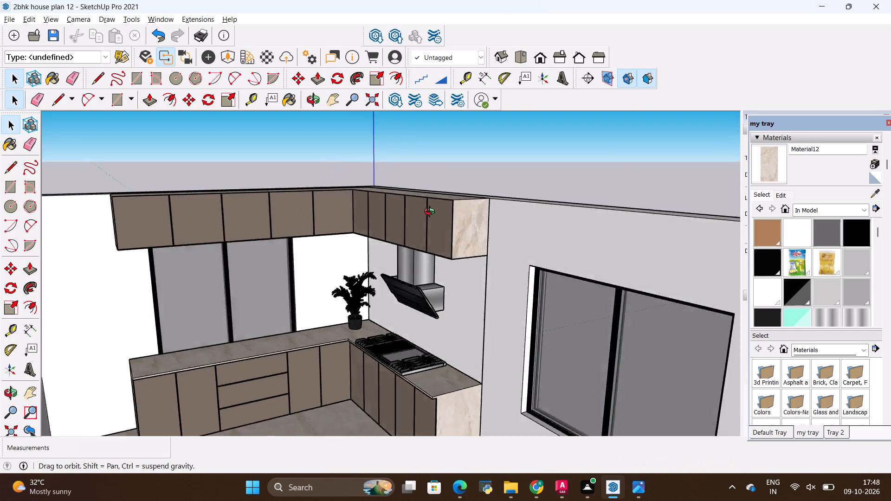
{"action": "middle_click_drag", "start_coordinate": [432, 213], "coordinate": [395, 316]}
{"action": "scroll", "coordinate": [413, 295], "scroll_direction": "down", "scroll_amount": 5}
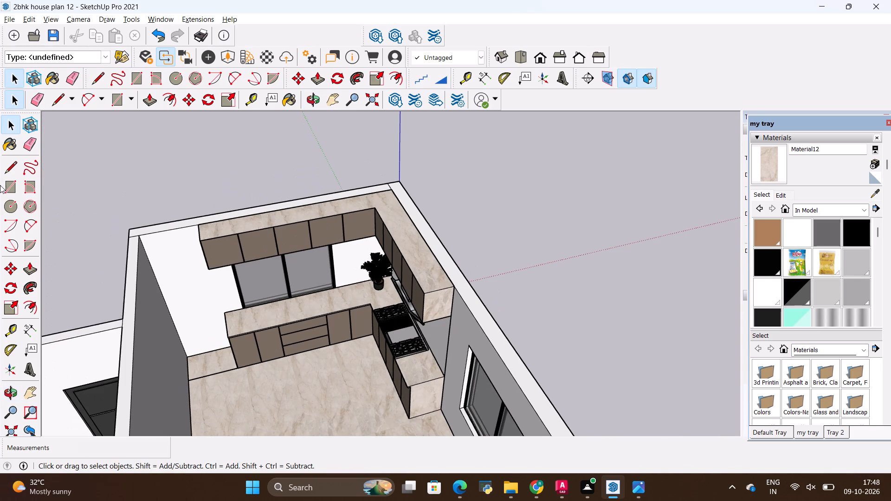
{"action": "left_click", "coordinate": [9, 21]}
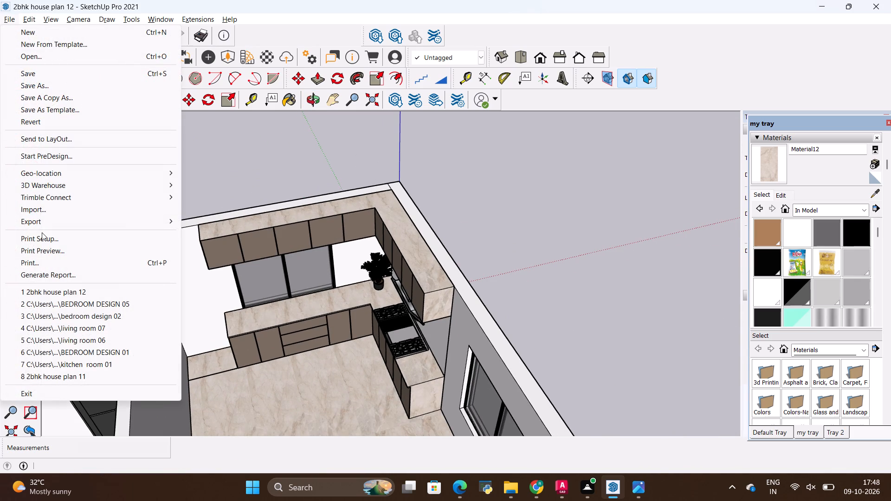
{"action": "left_click", "coordinate": [41, 213]}
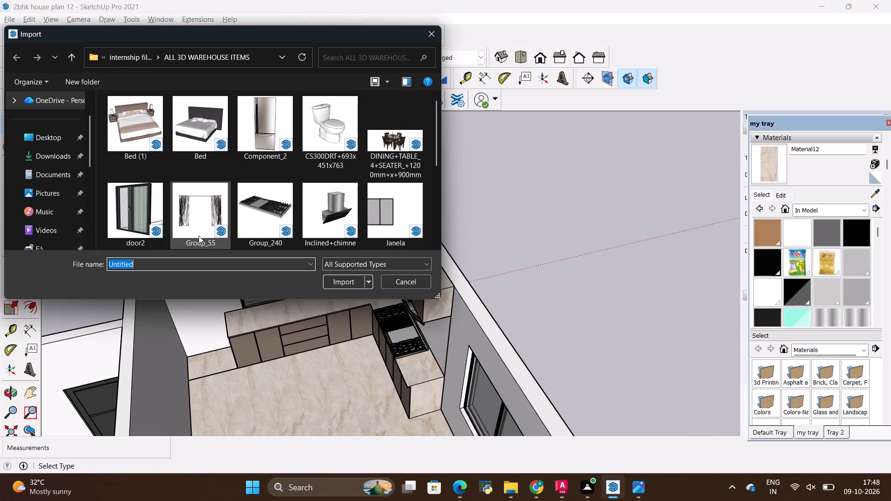
{"action": "scroll", "coordinate": [162, 217], "scroll_direction": "down", "scroll_amount": 3}
{"action": "scroll", "coordinate": [193, 204], "scroll_direction": "up", "scroll_amount": 4}
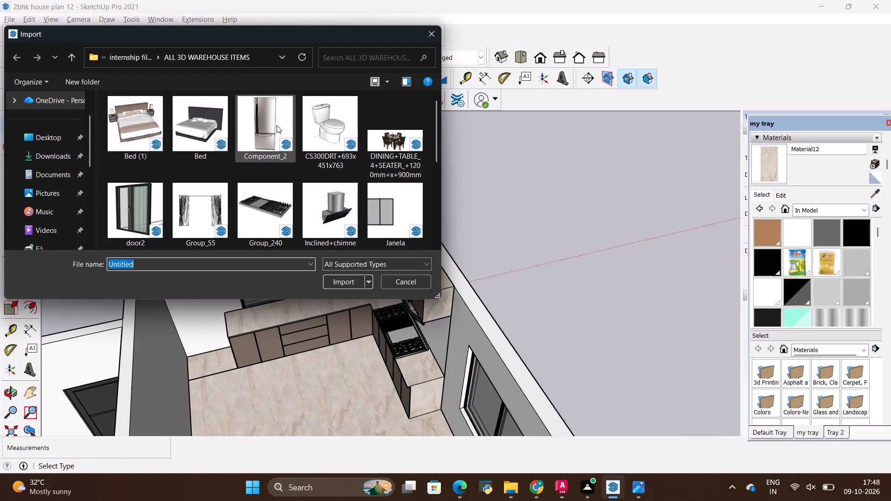
{"action": "left_click", "coordinate": [276, 124]}
{"action": "left_click", "coordinate": [333, 283]}
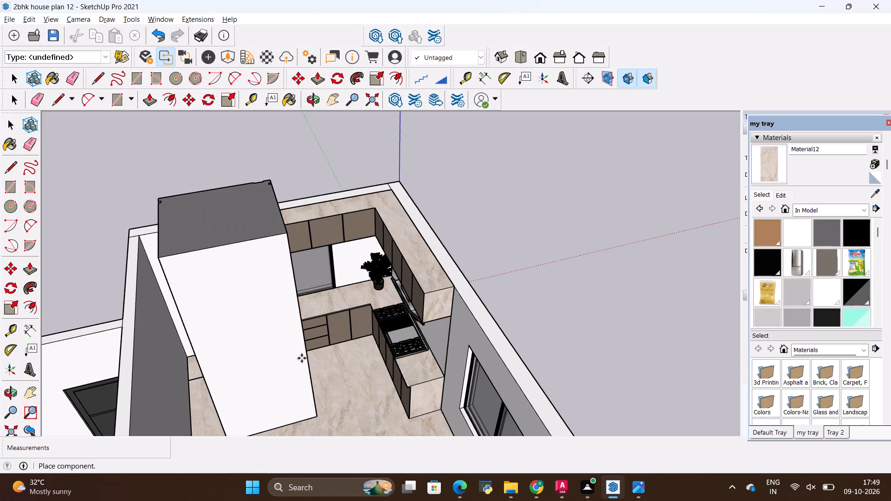
{"action": "left_click", "coordinate": [530, 255]}
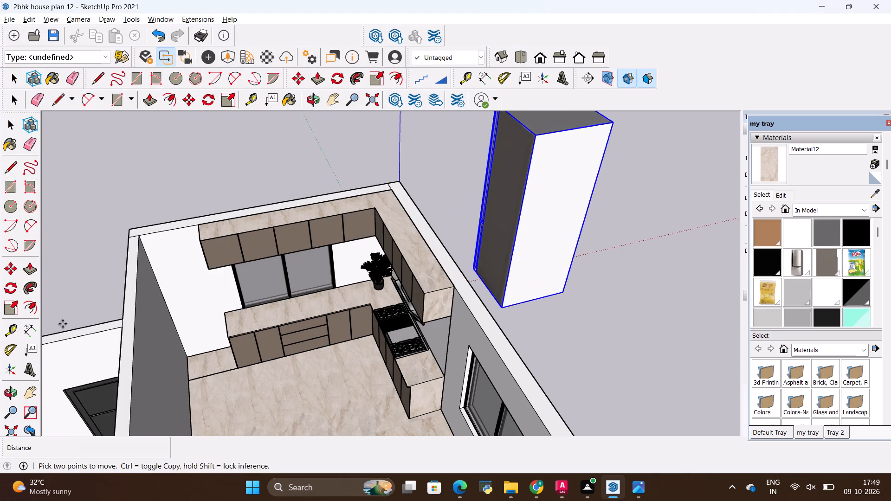
Rotate the refrigerator outside the kitchen wall about 180 degrees on the ground plane so its doors face the room.
{"action": "scroll", "coordinate": [61, 325], "scroll_direction": "down", "scroll_amount": 5}
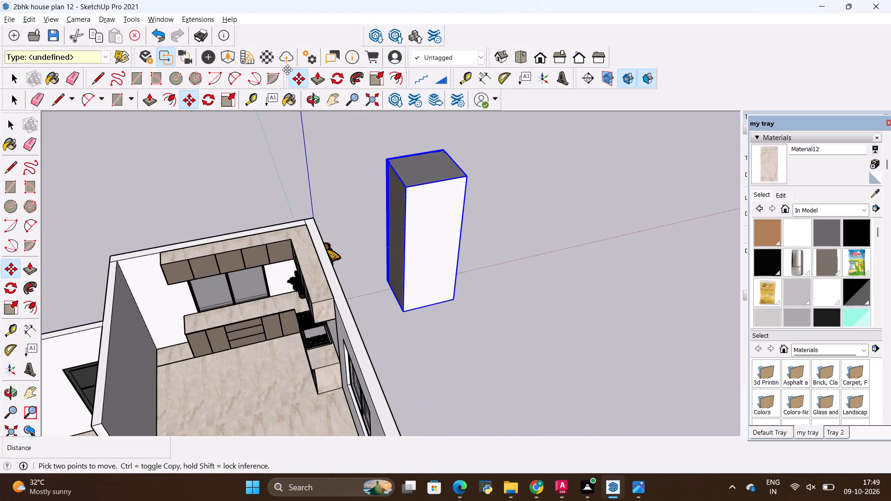
{"action": "left_click", "coordinate": [335, 83]}
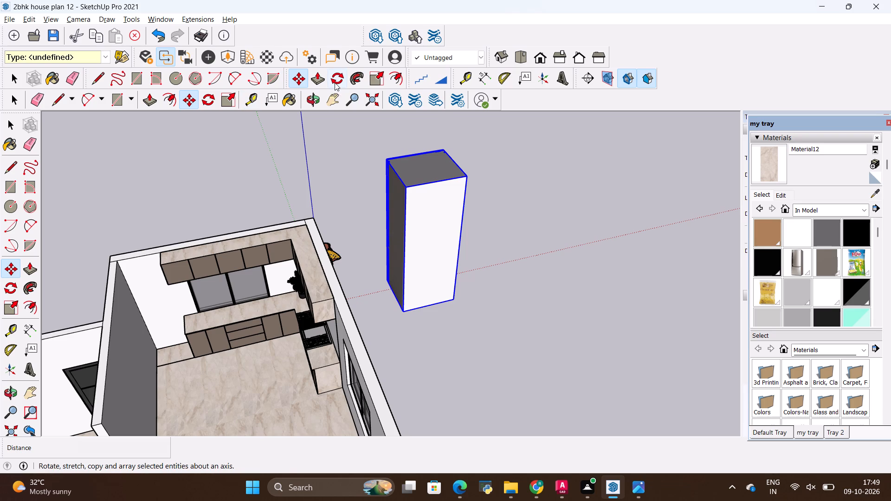
{"action": "left_click", "coordinate": [418, 325]}
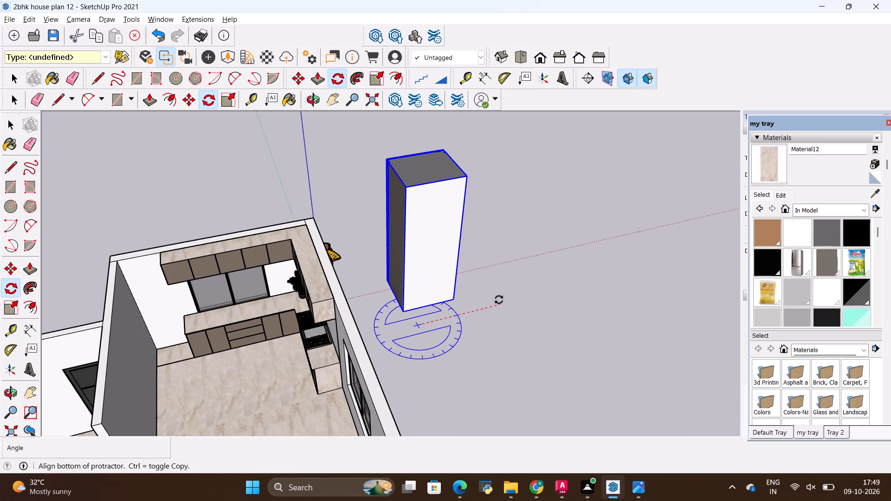
{"action": "left_click", "coordinate": [499, 300]}
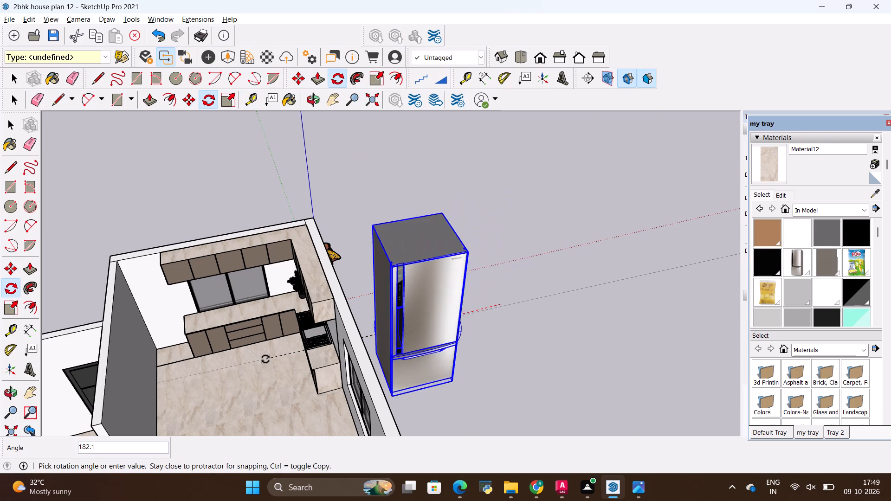
{"action": "left_click", "coordinate": [265, 363]}
{"action": "key", "text": "space"}
{"action": "left_click", "coordinate": [404, 337]}
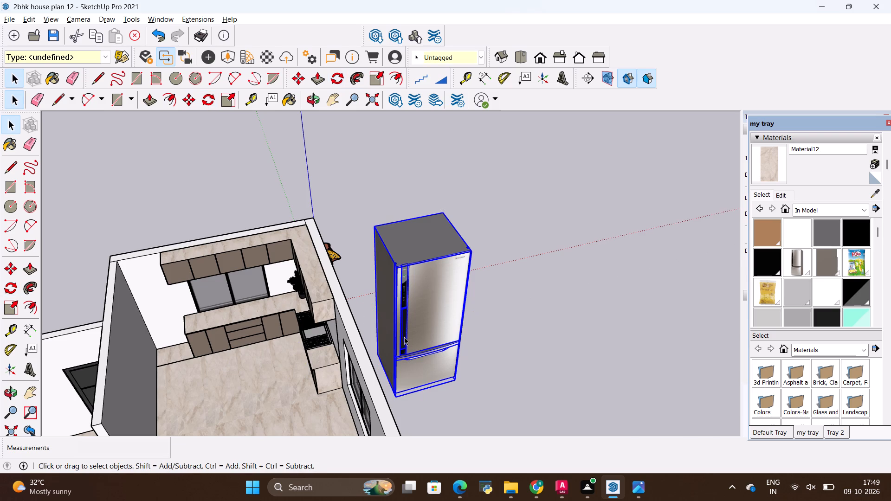
Scale the refrigerator down uniformly to 0.50 of its size.
{"action": "key", "text": "m"}
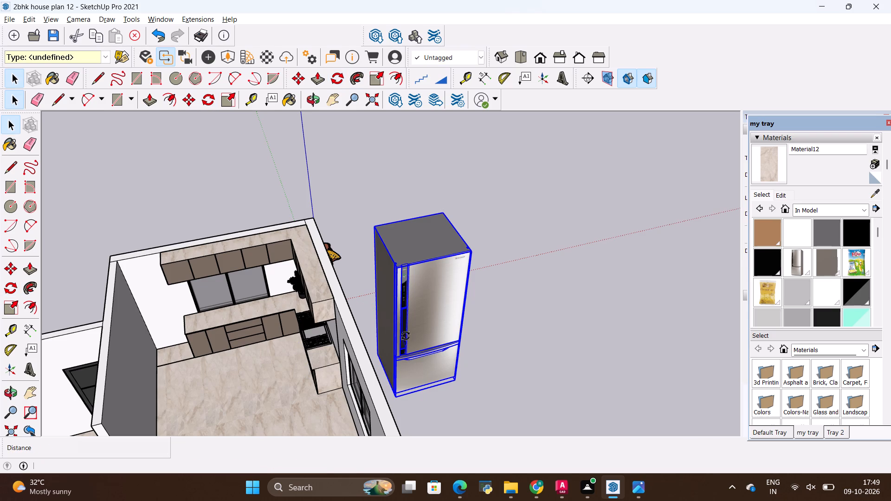
{"action": "key", "text": "s"}
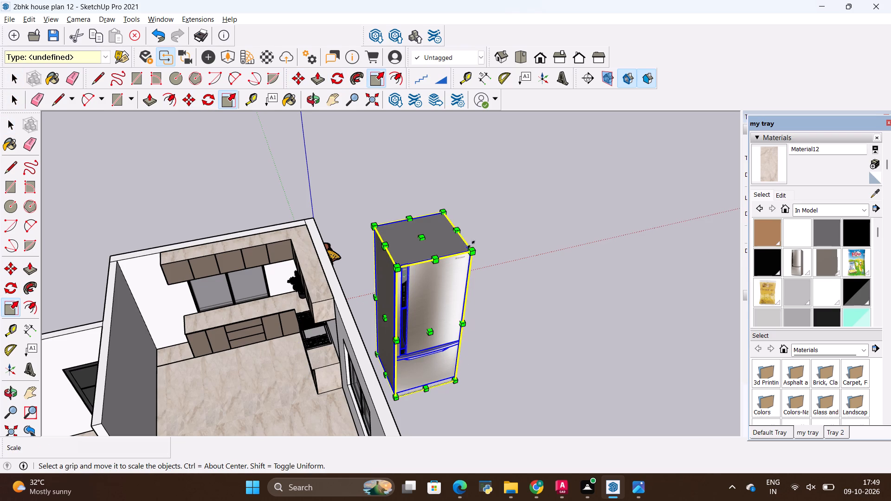
{"action": "left_click", "coordinate": [395, 267]}
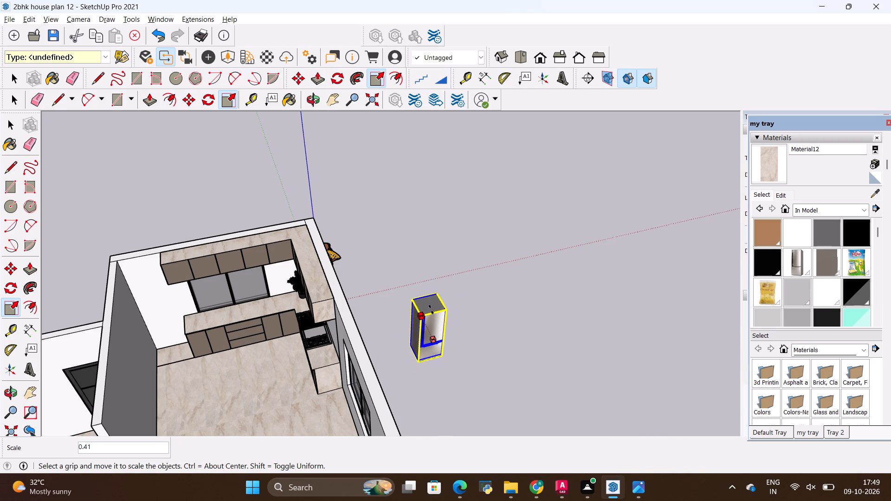
{"action": "left_click", "coordinate": [431, 307]}
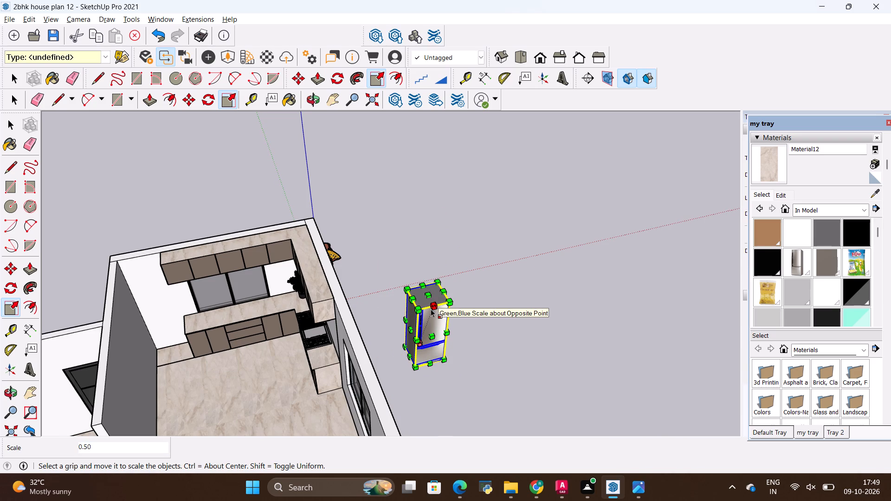
Move the refrigerator by its bottom front corner into the kitchen, beside the free end of the window-side base cabinets.
{"action": "key", "text": "m"}
{"action": "left_click", "coordinate": [448, 360]}
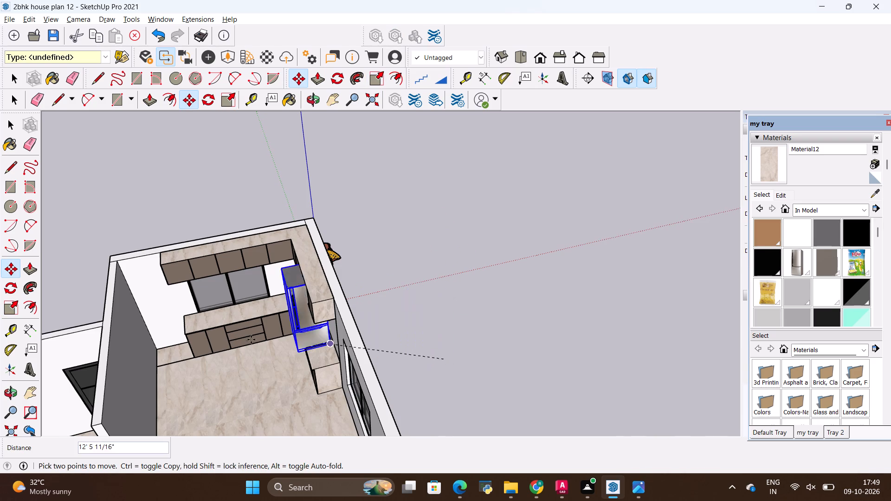
{"action": "scroll", "coordinate": [156, 351], "scroll_direction": "up", "scroll_amount": 9}
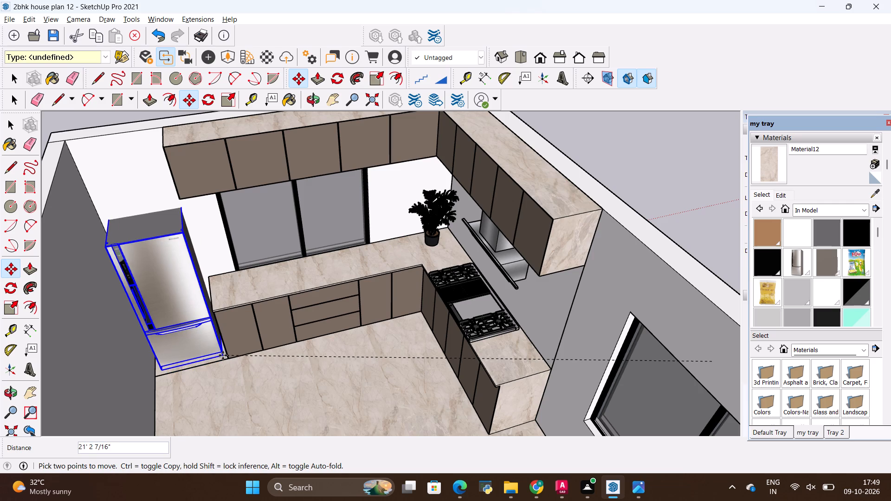
{"action": "scroll", "coordinate": [223, 355], "scroll_direction": "up", "scroll_amount": 11}
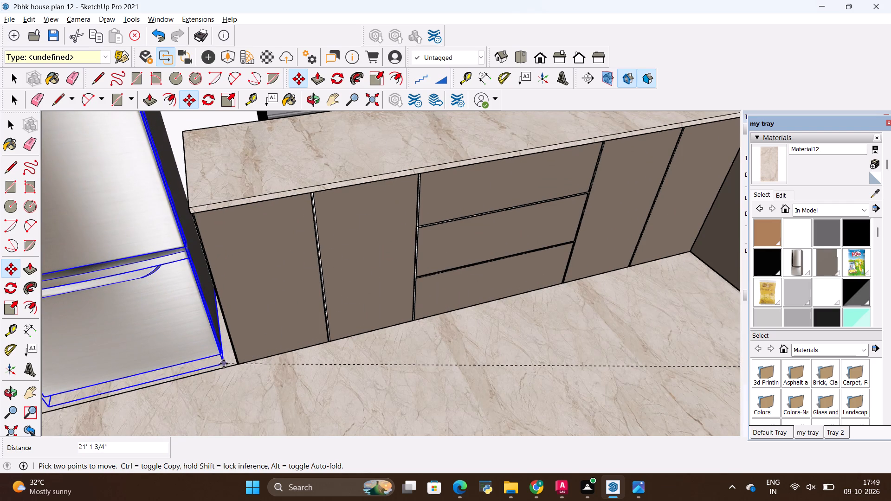
{"action": "left_click", "coordinate": [224, 364]}
{"action": "key", "text": "space"}
{"action": "left_click", "coordinate": [265, 382]}
Nudge the refrigerator slightly forward, towards the front line of the adjoining base cabinets.
{"action": "scroll", "coordinate": [266, 382], "scroll_direction": "down", "scroll_amount": 12}
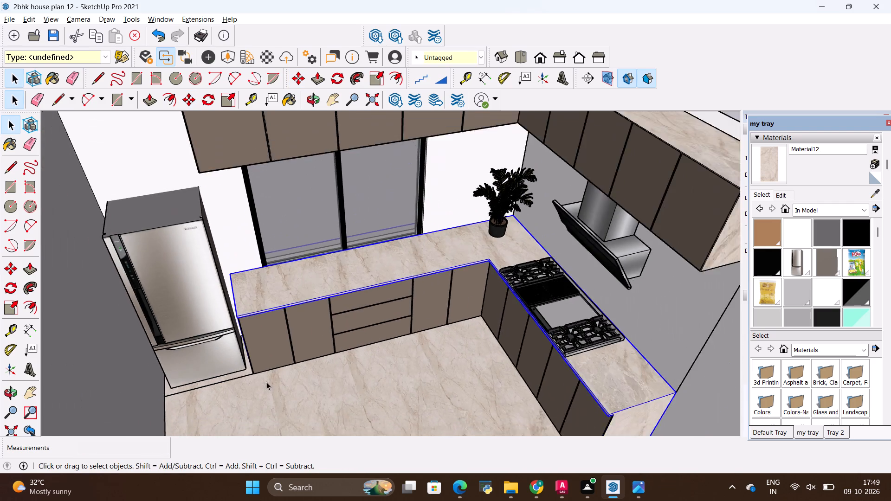
{"action": "scroll", "coordinate": [266, 382], "scroll_direction": "down", "scroll_amount": 7}
{"action": "middle_click_drag", "start_coordinate": [212, 286], "coordinate": [177, 500]}
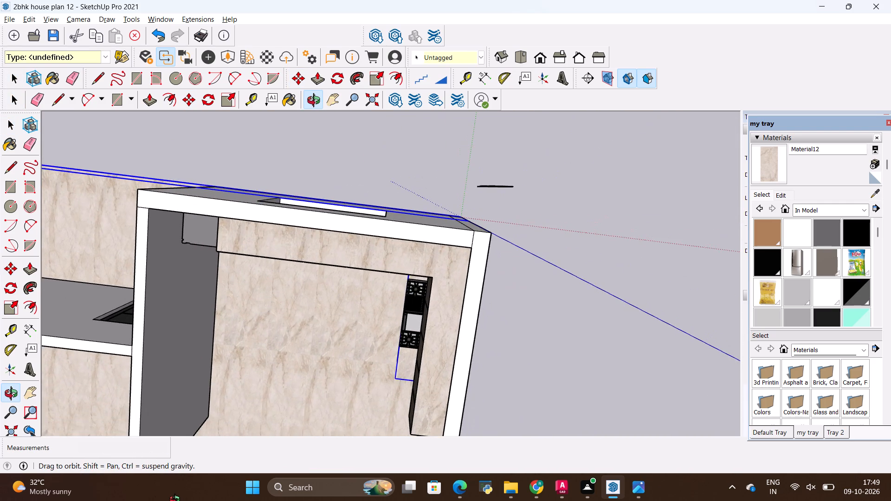
{"action": "middle_click_drag", "start_coordinate": [177, 500], "coordinate": [162, 251]}
{"action": "middle_click_drag", "start_coordinate": [504, 244], "coordinate": [384, 227]}
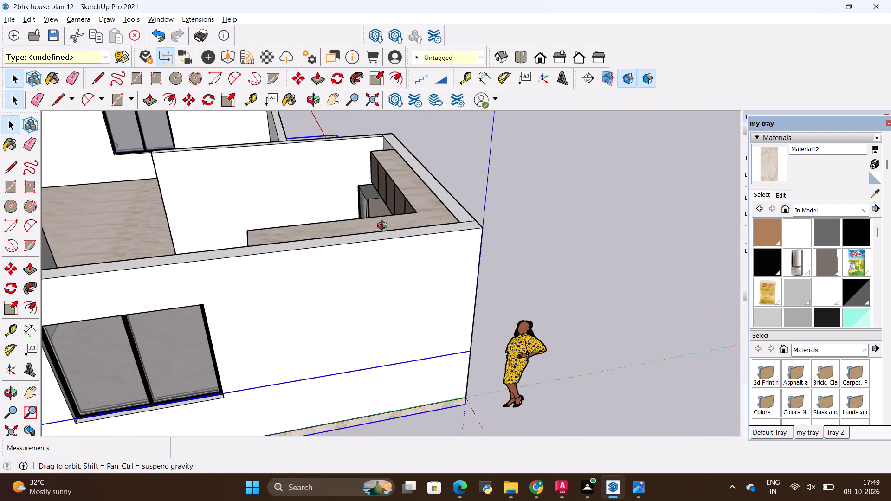
{"action": "middle_click_drag", "start_coordinate": [384, 227], "coordinate": [208, 181]}
{"action": "middle_click_drag", "start_coordinate": [369, 217], "coordinate": [558, 336]}
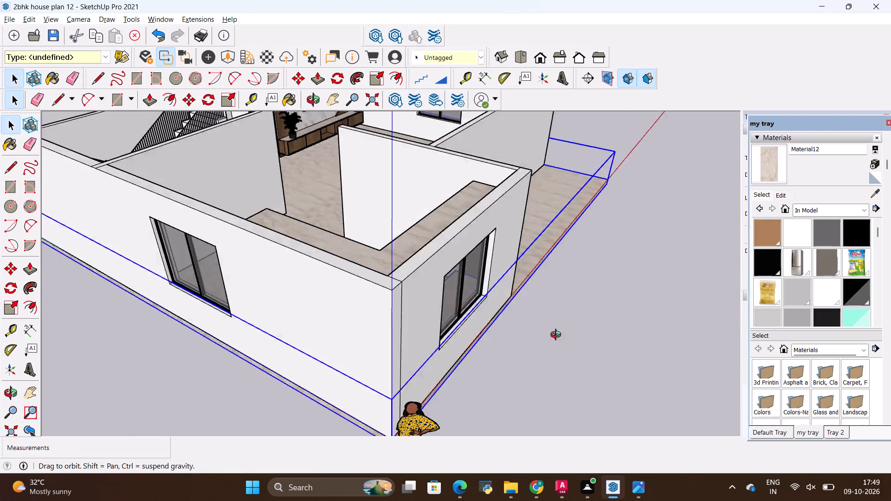
{"action": "middle_click_drag", "start_coordinate": [558, 336], "coordinate": [596, 321]}
{"action": "middle_click_drag", "start_coordinate": [417, 265], "coordinate": [635, 315]}
{"action": "middle_click_drag", "start_coordinate": [351, 266], "coordinate": [456, 262]}
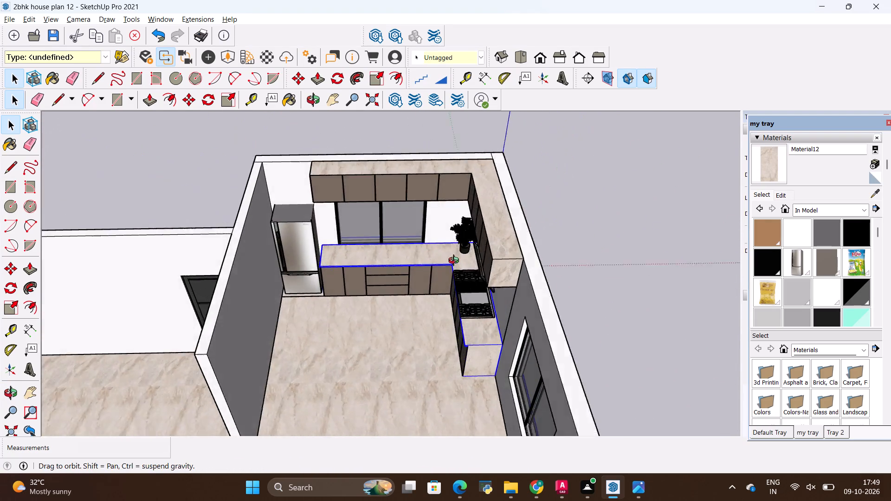
{"action": "middle_click_drag", "start_coordinate": [456, 262], "coordinate": [464, 225]}
{"action": "scroll", "coordinate": [327, 281], "scroll_direction": "up", "scroll_amount": 13}
{"action": "left_click", "coordinate": [317, 303]}
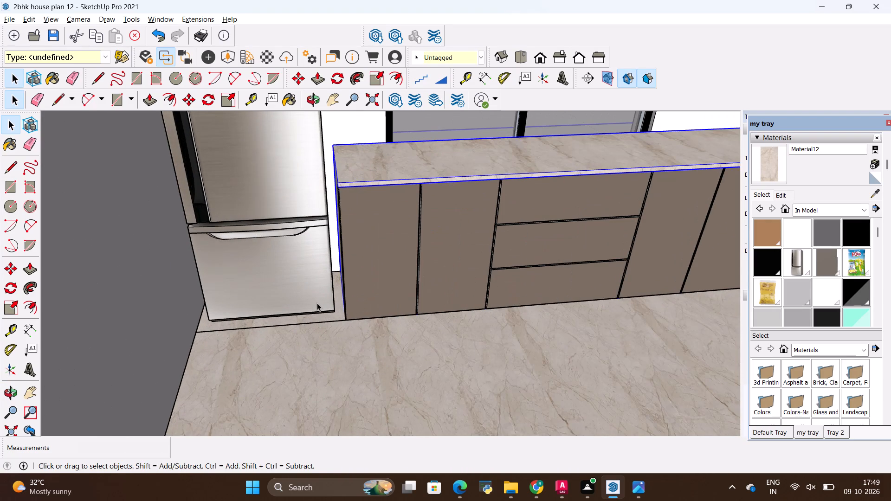
{"action": "key", "text": "m"}
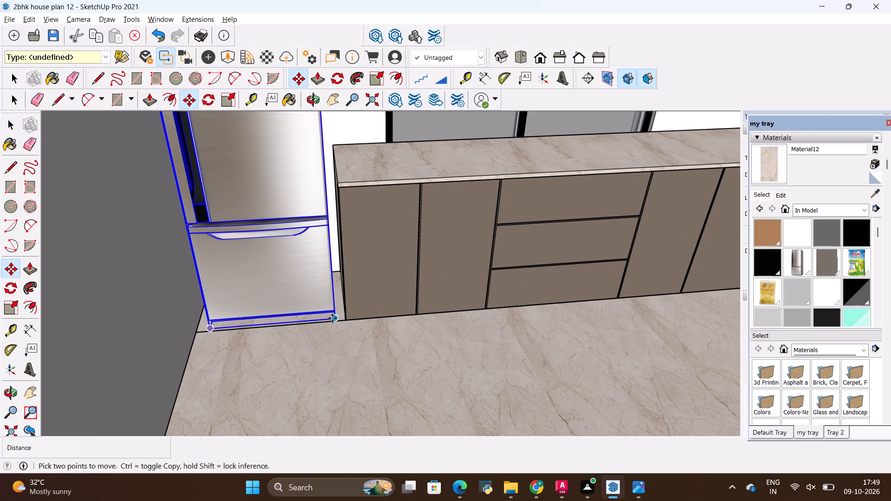
{"action": "left_click", "coordinate": [332, 318]}
{"action": "left_click", "coordinate": [332, 322]}
{"action": "key", "text": "space"}
{"action": "left_click", "coordinate": [320, 353]}
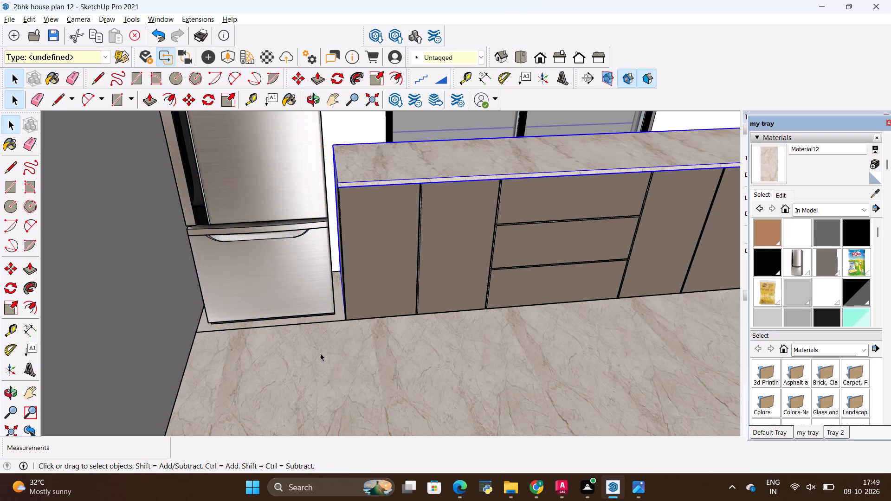
Examine the furnished L-shaped kitchen from several angles, checking the refrigerator, plant, hob, chimney and wall cabinets.
{"action": "scroll", "coordinate": [320, 353], "scroll_direction": "down", "scroll_amount": 20}
{"action": "scroll", "coordinate": [320, 353], "scroll_direction": "down", "scroll_amount": 1}
{"action": "left_click", "coordinate": [568, 223]}
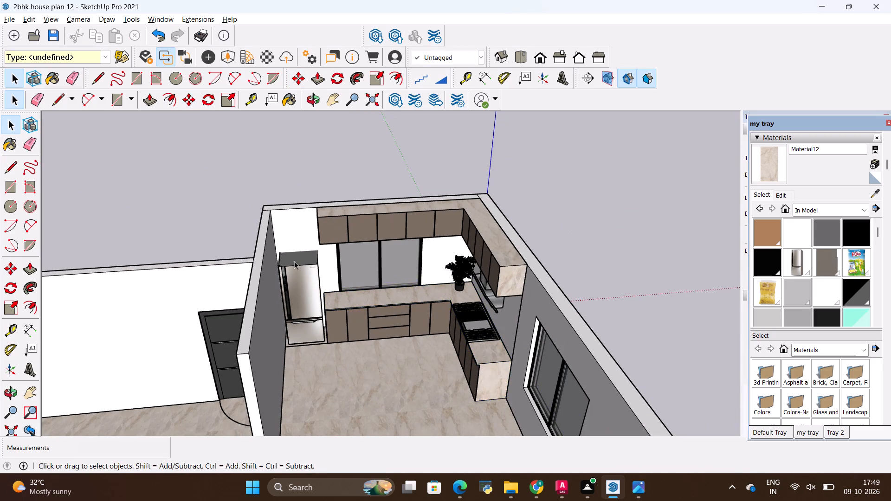
{"action": "scroll", "coordinate": [283, 261], "scroll_direction": "up", "scroll_amount": 6}
{"action": "scroll", "coordinate": [304, 280], "scroll_direction": "down", "scroll_amount": 5}
{"action": "scroll", "coordinate": [351, 301], "scroll_direction": "down", "scroll_amount": 6}
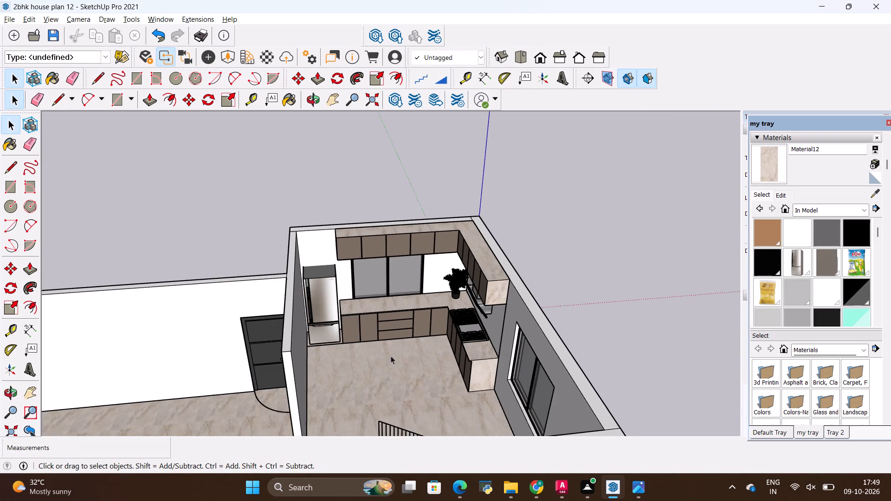
{"action": "middle_click_drag", "start_coordinate": [397, 360], "coordinate": [446, 327]}
{"action": "scroll", "coordinate": [457, 347], "scroll_direction": "up", "scroll_amount": 7}
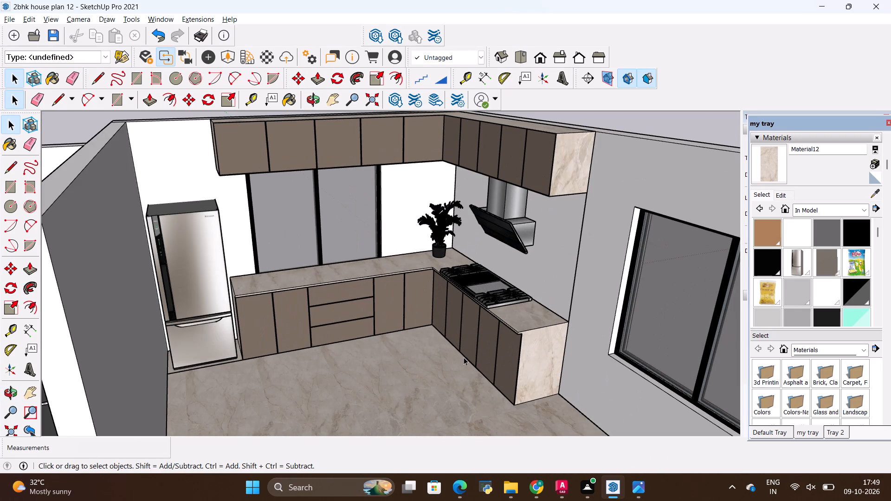
{"action": "middle_click_drag", "start_coordinate": [461, 346], "coordinate": [453, 346]}
{"action": "scroll", "coordinate": [545, 152], "scroll_direction": "up", "scroll_amount": 3}
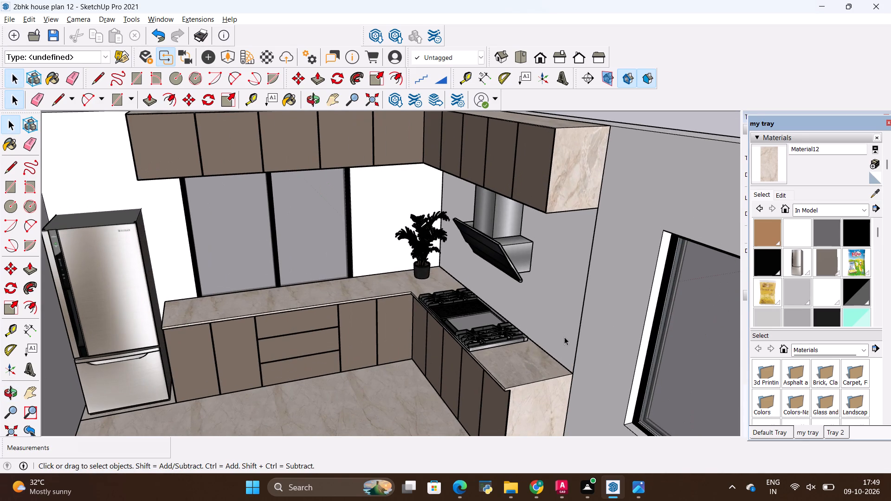
{"action": "middle_click_drag", "start_coordinate": [604, 344], "coordinate": [609, 251]}
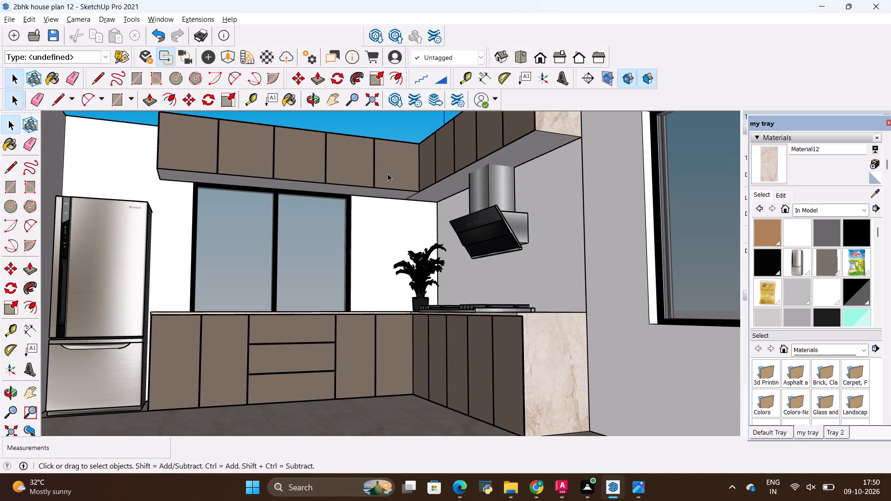
{"action": "middle_click_drag", "start_coordinate": [387, 175], "coordinate": [404, 319]}
{"action": "scroll", "coordinate": [401, 303], "scroll_direction": "down", "scroll_amount": 9}
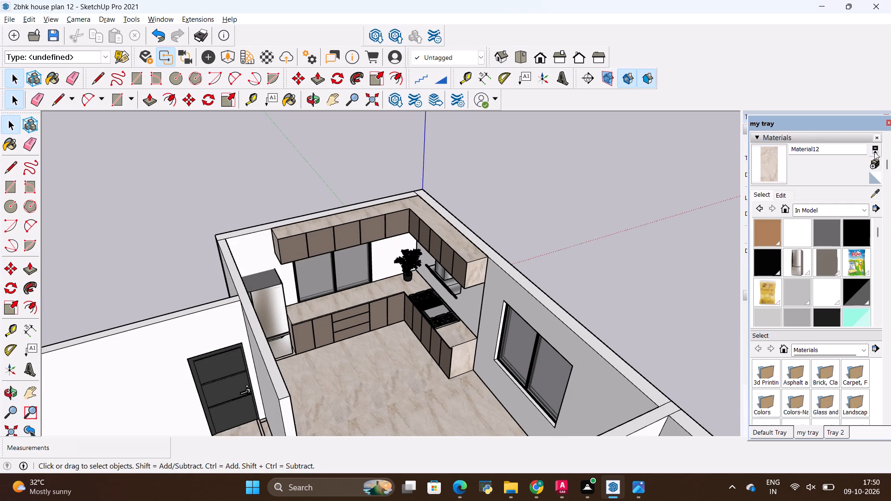
Create a material from the grey-green texture image aa57598ef4a51439e6f0c614f40580fa in the all materials folder.
{"action": "left_click", "coordinate": [874, 156]}
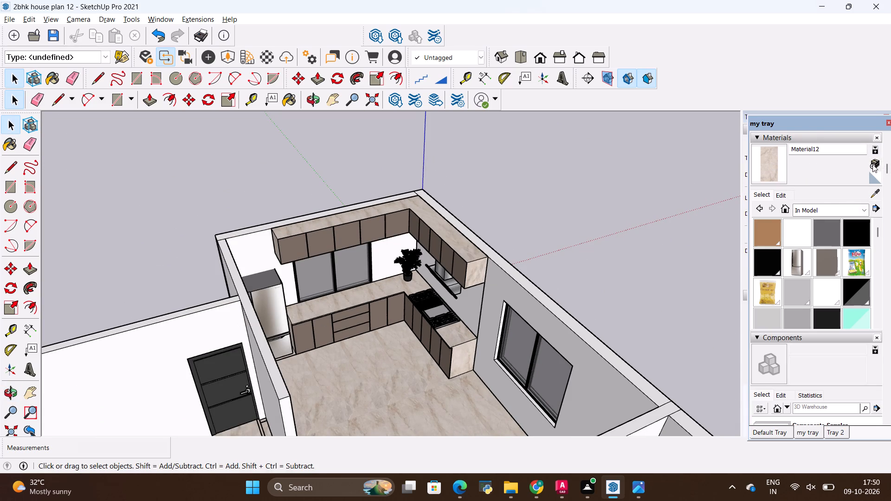
{"action": "left_click", "coordinate": [876, 160]}
{"action": "left_click", "coordinate": [876, 163]}
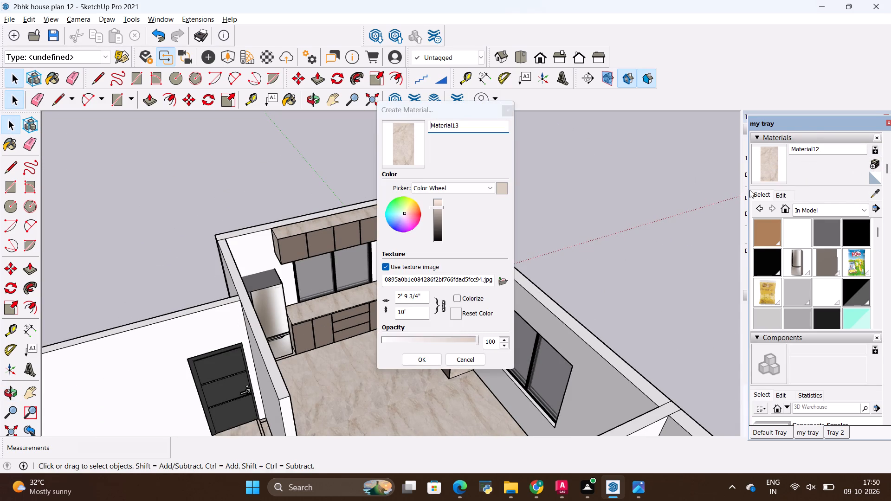
{"action": "left_click", "coordinate": [502, 281]}
{"action": "scroll", "coordinate": [403, 263], "scroll_direction": "down", "scroll_amount": 3}
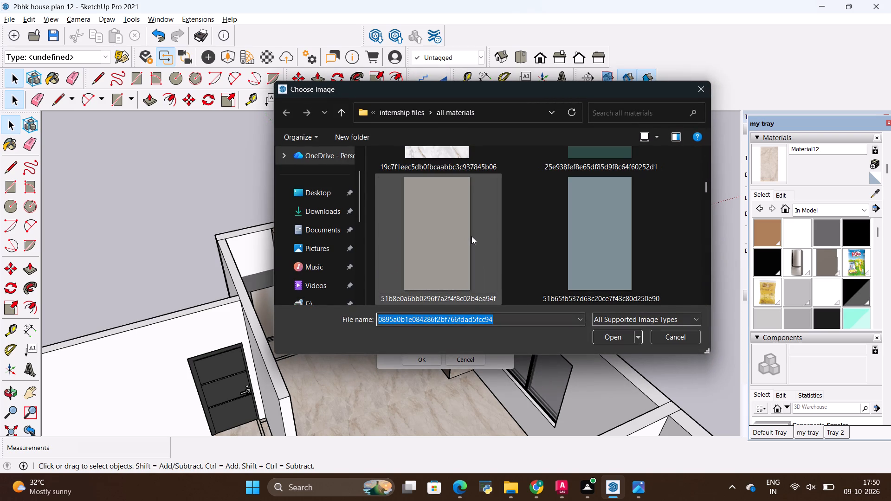
{"action": "scroll", "coordinate": [471, 236], "scroll_direction": "down", "scroll_amount": 4}
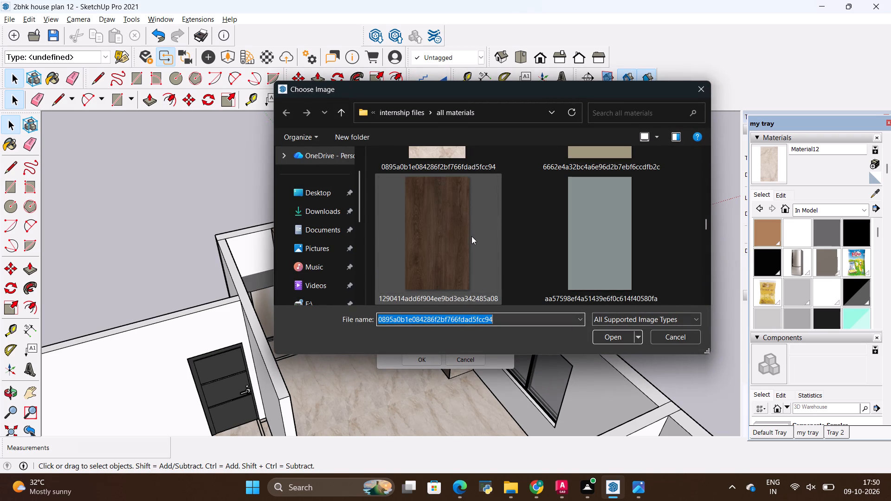
{"action": "scroll", "coordinate": [471, 236], "scroll_direction": "up", "scroll_amount": 1}
{"action": "scroll", "coordinate": [471, 236], "scroll_direction": "down", "scroll_amount": 1}
{"action": "scroll", "coordinate": [539, 238], "scroll_direction": "down", "scroll_amount": 3}
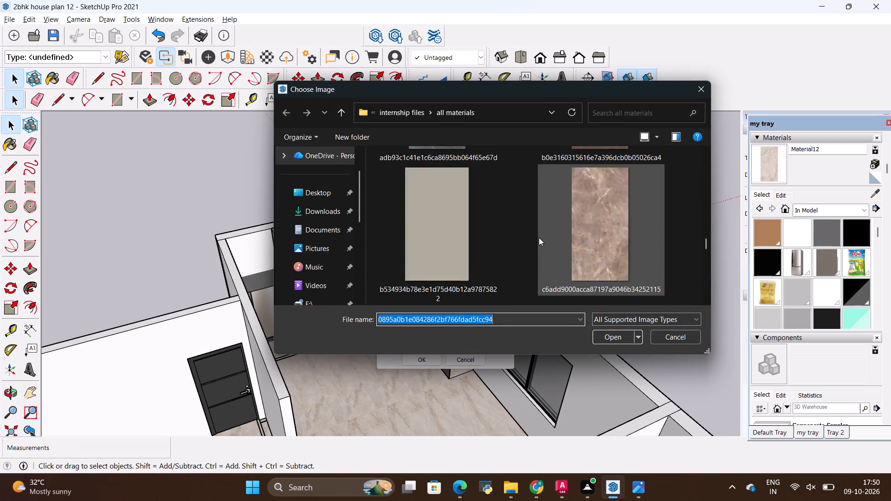
{"action": "scroll", "coordinate": [535, 239], "scroll_direction": "up", "scroll_amount": 4}
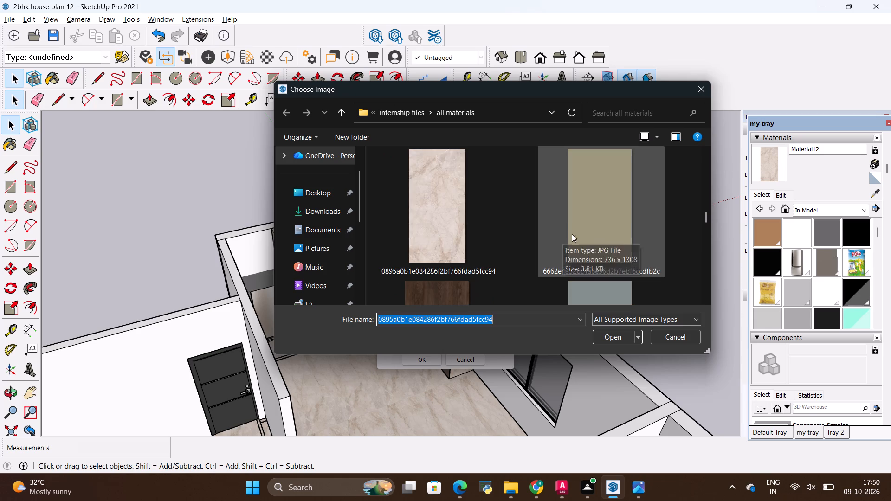
{"action": "left_click", "coordinate": [600, 283]}
{"action": "left_click", "coordinate": [610, 337]}
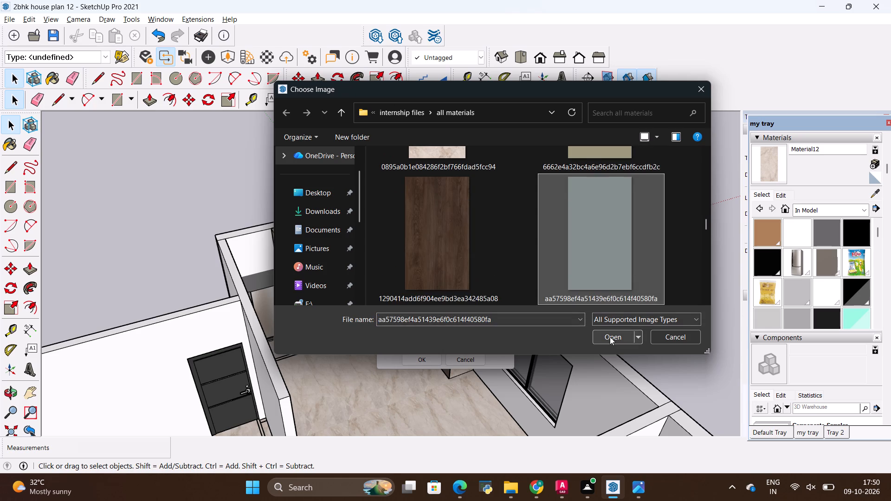
{"action": "left_click", "coordinate": [433, 361]}
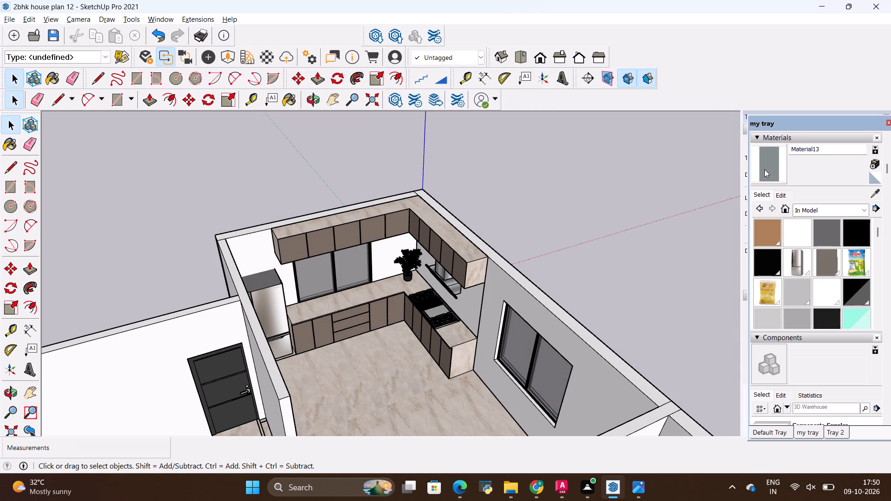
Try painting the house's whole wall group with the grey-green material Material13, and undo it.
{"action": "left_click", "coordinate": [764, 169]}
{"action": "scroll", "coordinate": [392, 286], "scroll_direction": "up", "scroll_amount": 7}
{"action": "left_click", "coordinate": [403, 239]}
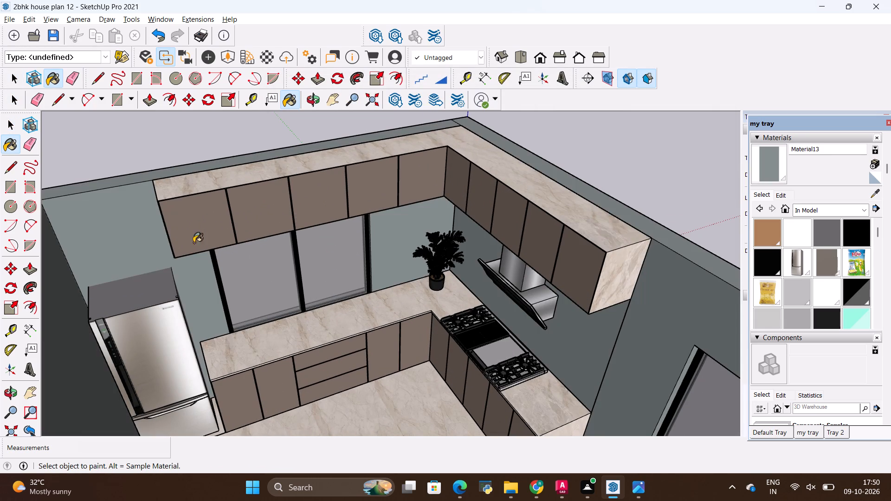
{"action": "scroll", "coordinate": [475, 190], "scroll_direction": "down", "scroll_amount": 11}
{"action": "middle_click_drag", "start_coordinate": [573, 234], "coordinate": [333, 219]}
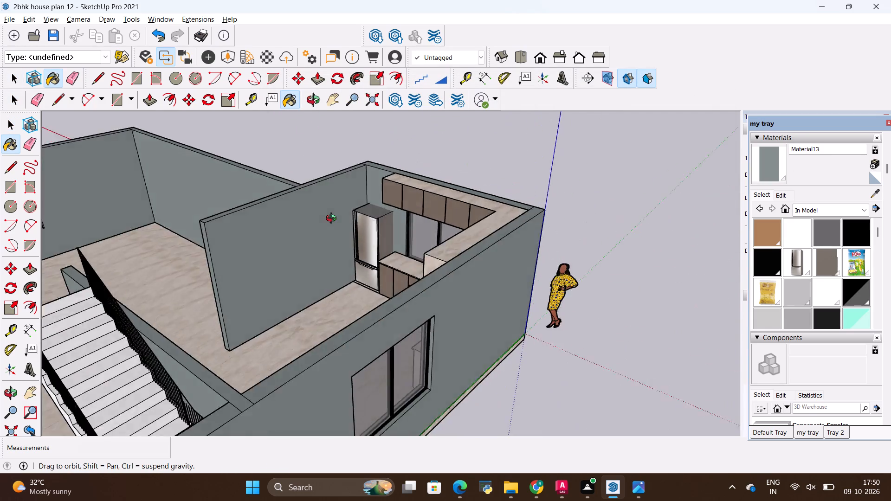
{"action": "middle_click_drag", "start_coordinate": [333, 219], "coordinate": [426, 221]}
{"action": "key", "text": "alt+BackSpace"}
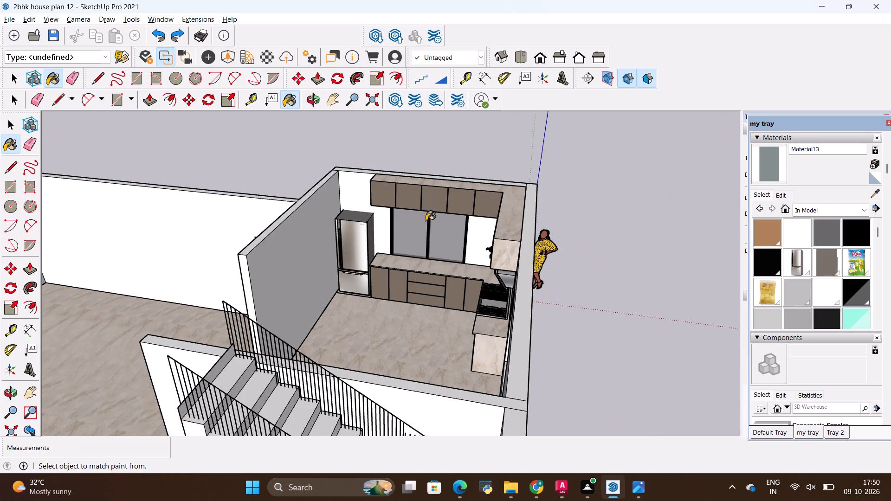
Inside the wall group, paint the kitchen's window wall, hob-side wall and partition inner face with the grey-green Material13.
{"action": "key", "text": "space"}
{"action": "double_click", "coordinate": [357, 194]}
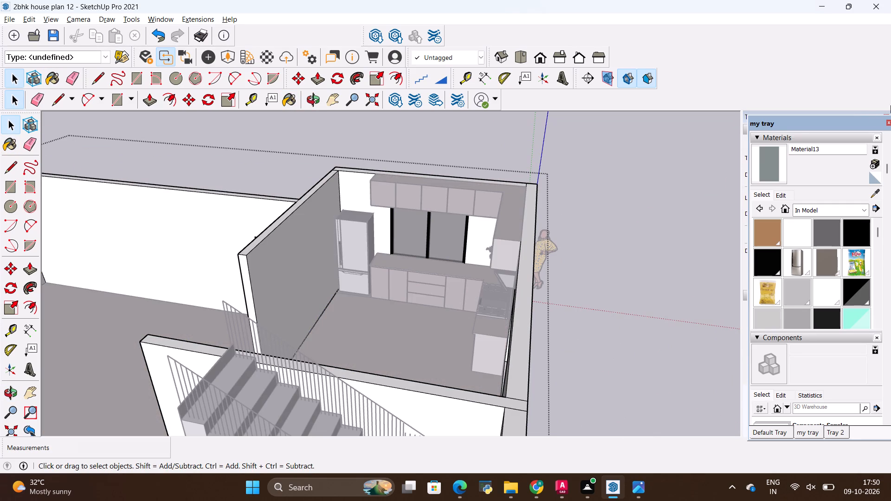
{"action": "left_click", "coordinate": [773, 161]}
{"action": "scroll", "coordinate": [384, 192], "scroll_direction": "up", "scroll_amount": 4}
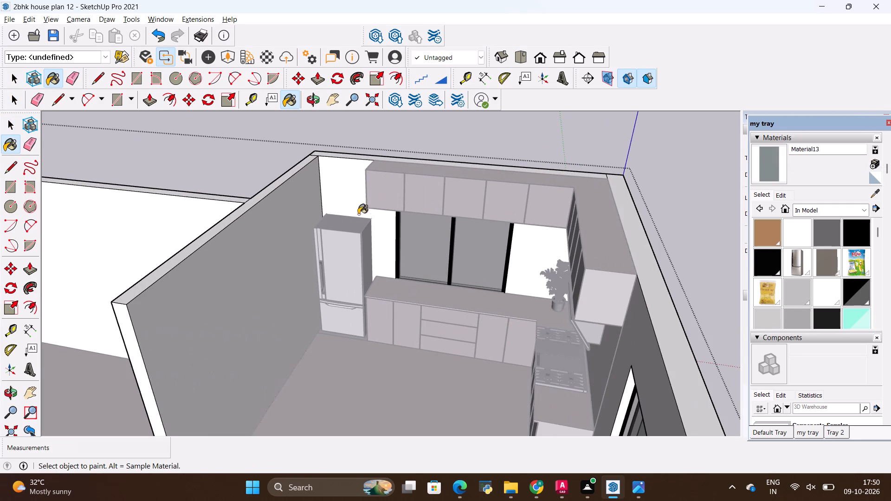
{"action": "left_click", "coordinate": [336, 207]}
{"action": "middle_click_drag", "start_coordinate": [540, 331], "coordinate": [653, 309]}
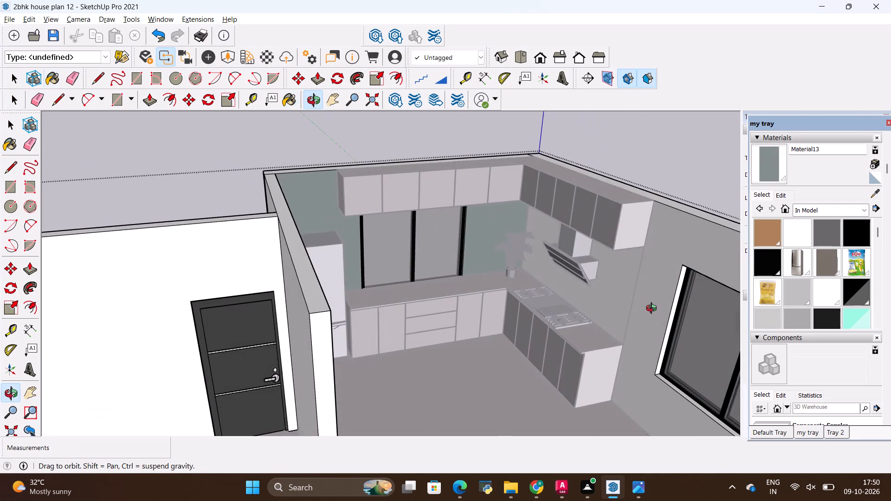
{"action": "middle_click_drag", "start_coordinate": [653, 309], "coordinate": [652, 307]}
{"action": "left_click", "coordinate": [614, 291]}
{"action": "middle_click_drag", "start_coordinate": [436, 335], "coordinate": [274, 323]}
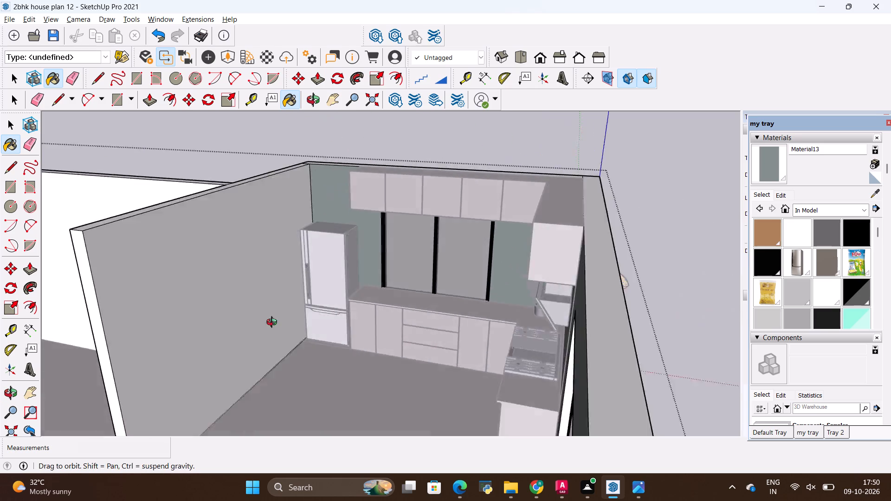
{"action": "middle_click_drag", "start_coordinate": [274, 323], "coordinate": [244, 321]}
{"action": "left_click", "coordinate": [258, 279]}
{"action": "middle_click_drag", "start_coordinate": [260, 300], "coordinate": [478, 344]}
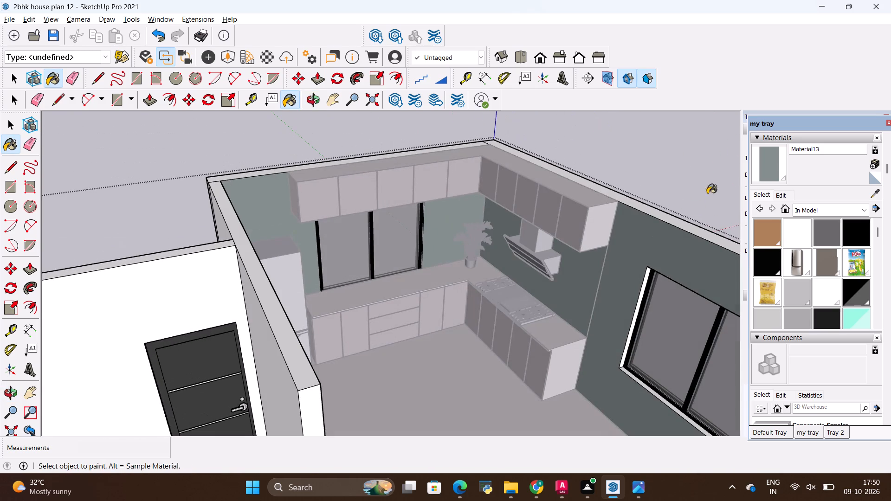
{"action": "key", "text": "space"}
{"action": "left_click", "coordinate": [671, 162]}
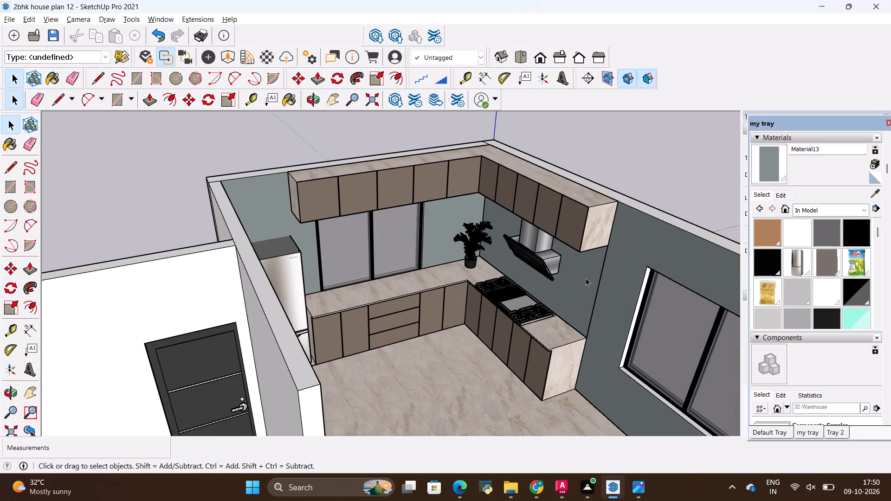
Erase the vertical dividing line on the hob-side wall, between the end of the cabinets and the large window.
{"action": "key", "text": "3"}
{"action": "left_click_drag", "start_coordinate": [594, 295], "coordinate": [598, 296]}
{"action": "key", "text": "2"}
{"action": "key", "text": "3"}
{"action": "key", "text": "4"}
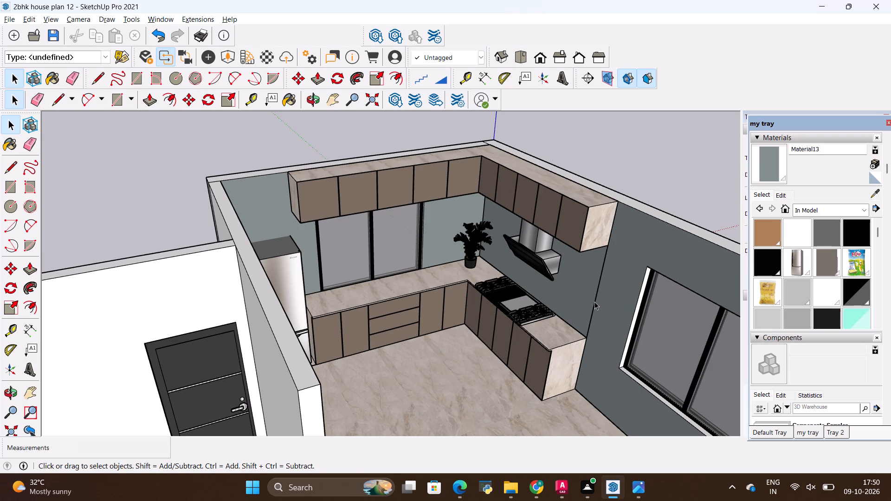
{"action": "key", "text": "e"}
{"action": "left_click", "coordinate": [594, 302]}
{"action": "key", "text": "space"}
{"action": "left_click", "coordinate": [594, 300]}
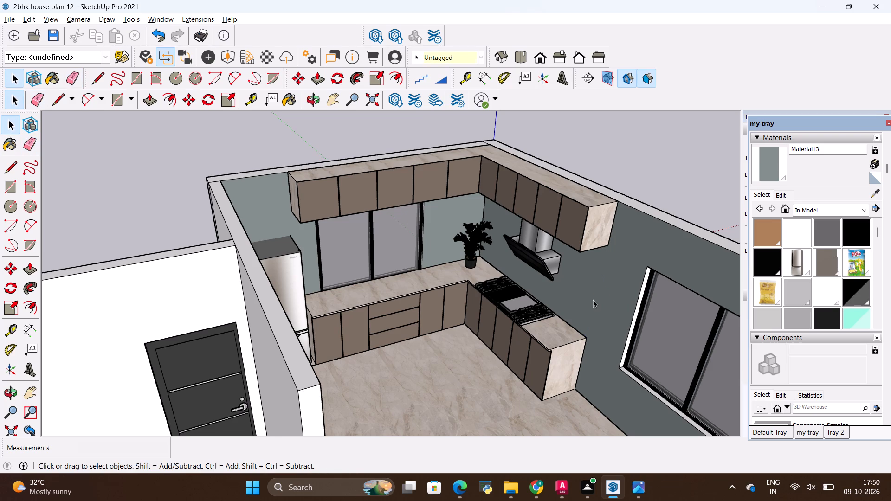
{"action": "key", "text": "space"}
{"action": "left_click", "coordinate": [649, 176]}
Examine the painted kitchen from several angles and compare it with the green kitchen reference photo.
{"action": "scroll", "coordinate": [479, 335], "scroll_direction": "down", "scroll_amount": 4}
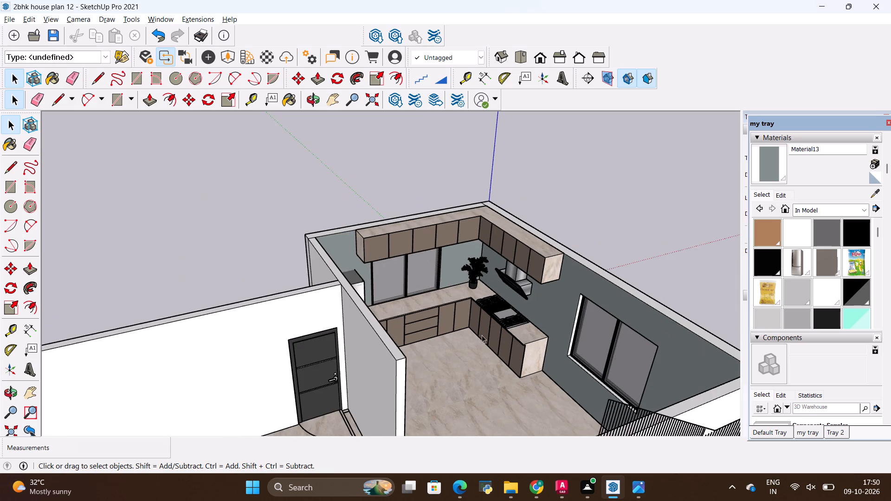
{"action": "middle_click_drag", "start_coordinate": [514, 336], "coordinate": [504, 301]}
{"action": "scroll", "coordinate": [503, 300], "scroll_direction": "up", "scroll_amount": 9}
{"action": "middle_click_drag", "start_coordinate": [512, 328], "coordinate": [518, 296]}
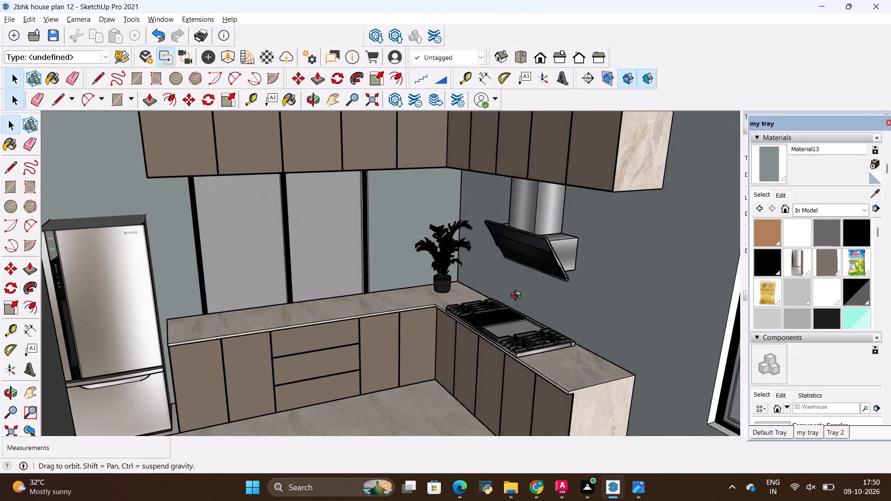
{"action": "middle_click_drag", "start_coordinate": [518, 296], "coordinate": [394, 324]}
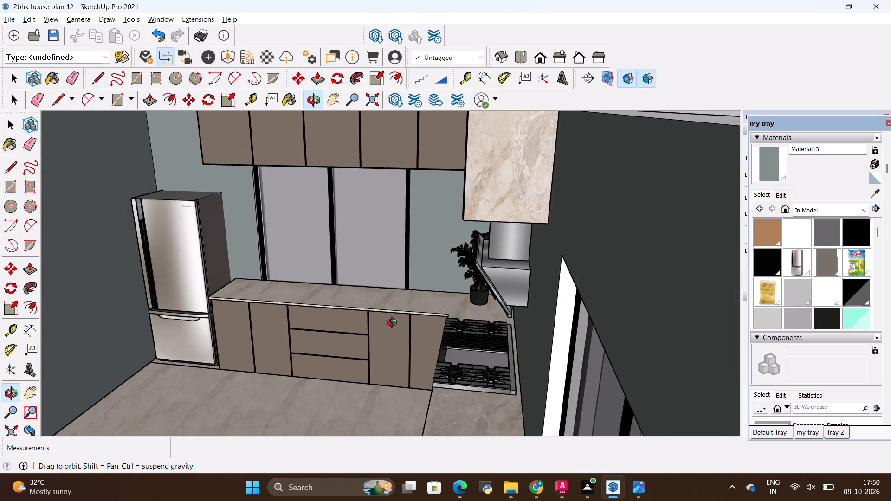
{"action": "middle_click_drag", "start_coordinate": [394, 324], "coordinate": [553, 263]}
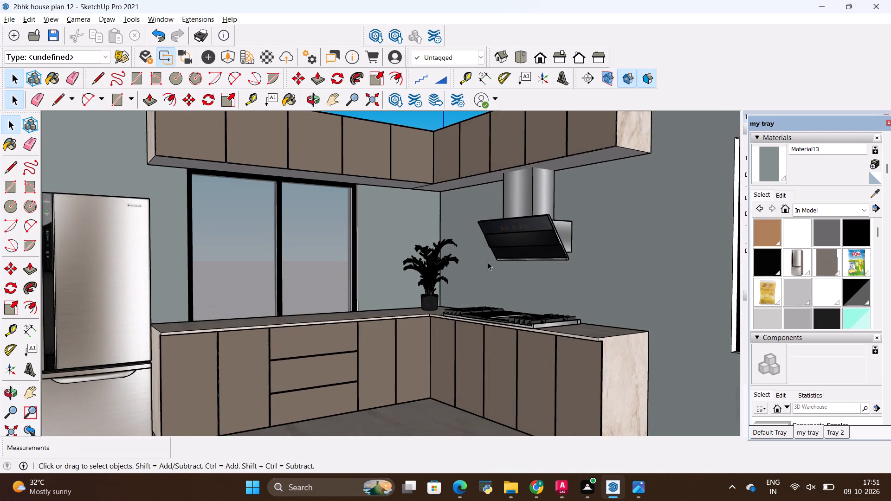
{"action": "scroll", "coordinate": [465, 262], "scroll_direction": "down", "scroll_amount": 3}
{"action": "middle_click_drag", "start_coordinate": [486, 220], "coordinate": [552, 306]}
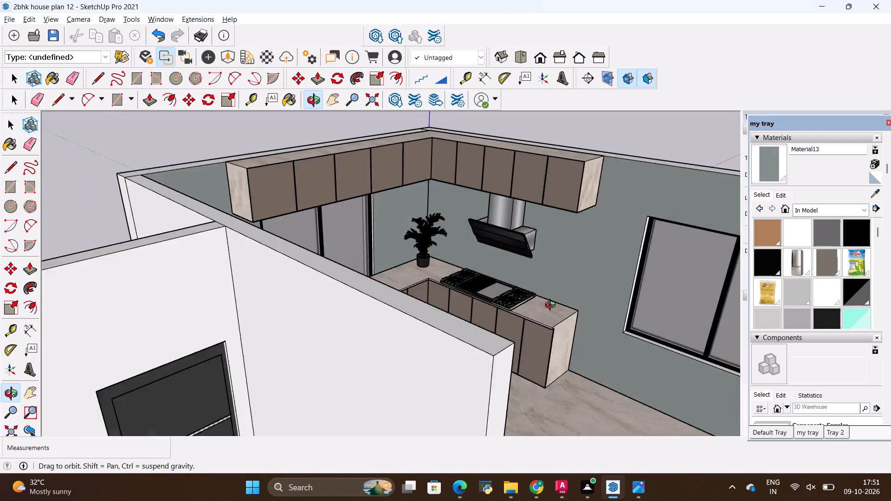
{"action": "middle_click_drag", "start_coordinate": [552, 306], "coordinate": [495, 261]}
{"action": "scroll", "coordinate": [474, 260], "scroll_direction": "down", "scroll_amount": 3}
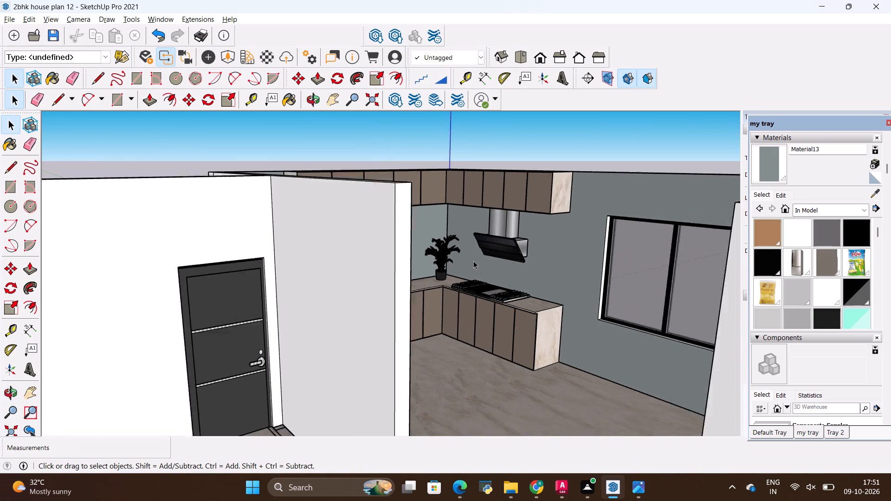
{"action": "middle_click_drag", "start_coordinate": [480, 266], "coordinate": [457, 245]}
{"action": "scroll", "coordinate": [457, 245], "scroll_direction": "up", "scroll_amount": 4}
{"action": "scroll", "coordinate": [486, 300], "scroll_direction": "up", "scroll_amount": 1}
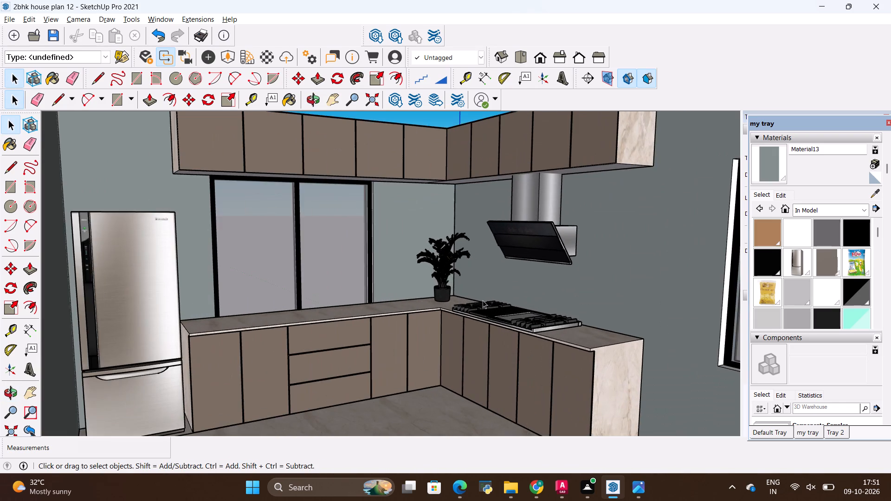
{"action": "middle_click_drag", "start_coordinate": [482, 300], "coordinate": [509, 328]}
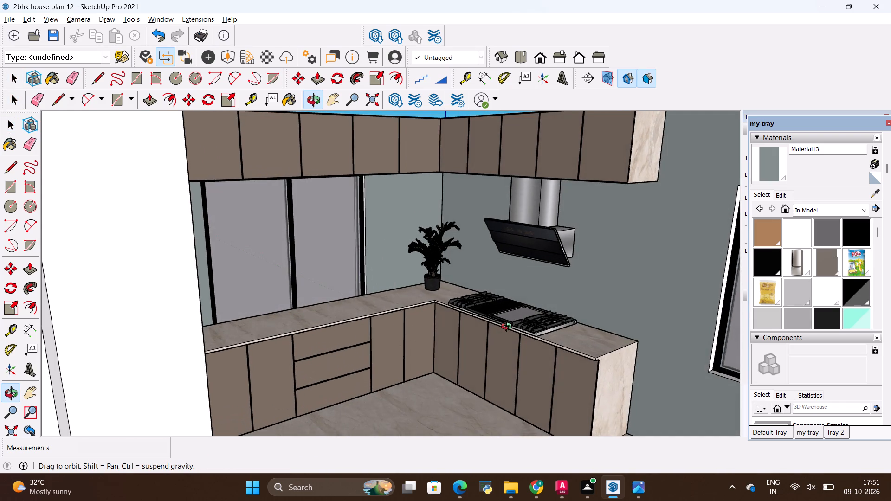
{"action": "middle_click_drag", "start_coordinate": [509, 328], "coordinate": [500, 338]}
{"action": "scroll", "coordinate": [498, 339], "scroll_direction": "down", "scroll_amount": 7}
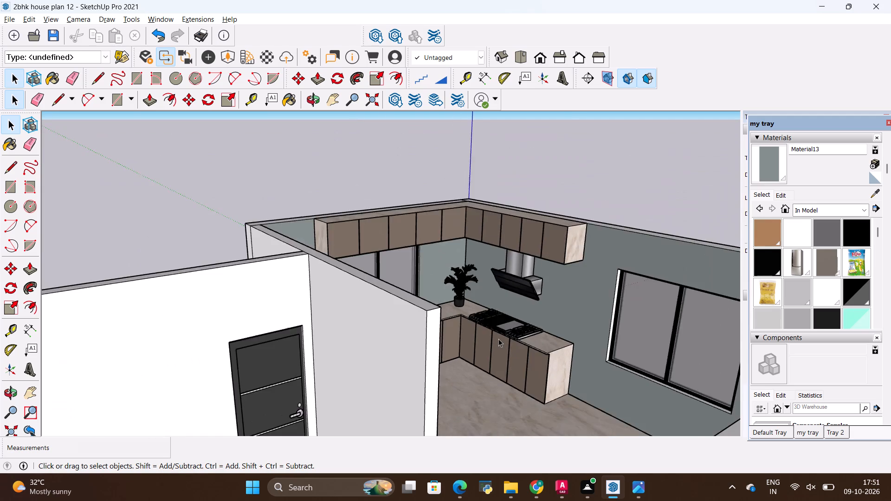
{"action": "scroll", "coordinate": [498, 339], "scroll_direction": "down", "scroll_amount": 12}
{"action": "key", "text": "space"}
{"action": "left_click", "coordinate": [621, 284]}
{"action": "scroll", "coordinate": [521, 281], "scroll_direction": "down", "scroll_amount": 6}
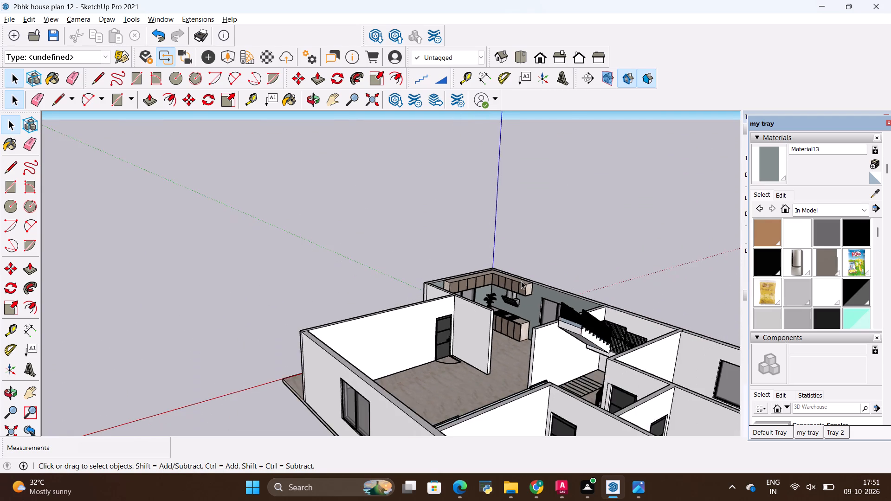
{"action": "scroll", "coordinate": [521, 281], "scroll_direction": "down", "scroll_amount": 18}
{"action": "scroll", "coordinate": [344, 295], "scroll_direction": "down", "scroll_amount": 6}
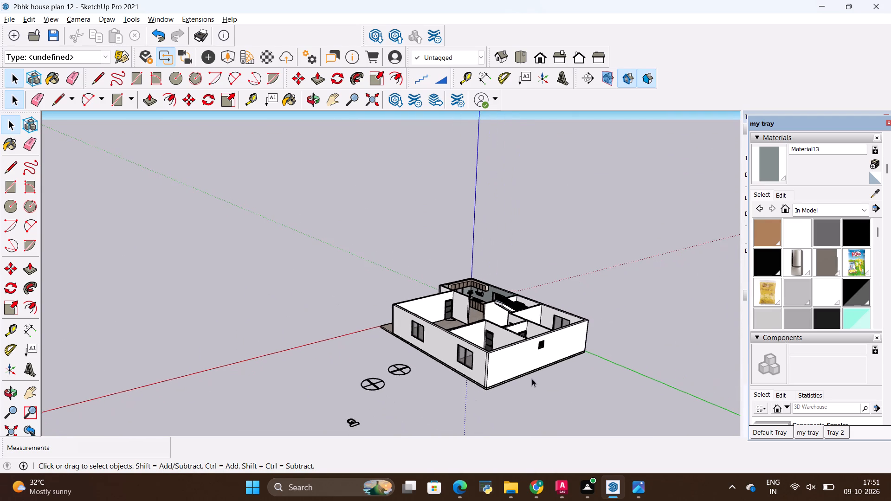
{"action": "middle_click_drag", "start_coordinate": [589, 399], "coordinate": [554, 391]}
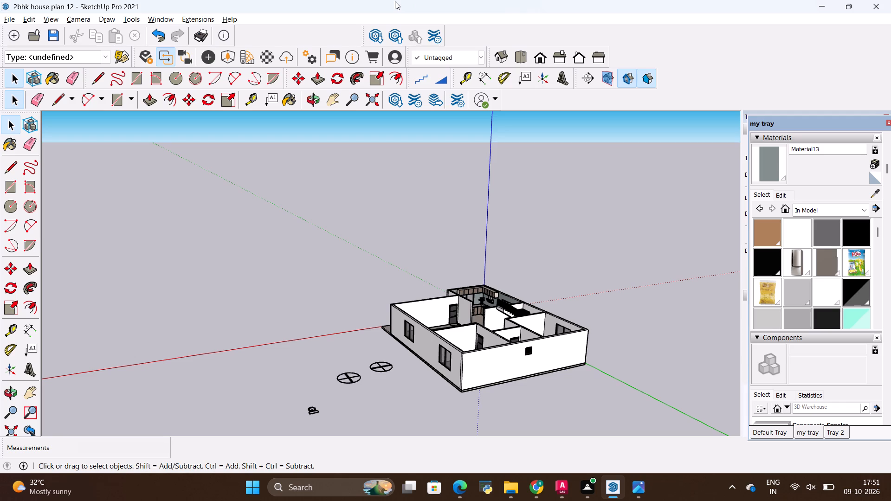
{"action": "key", "text": "alt+Tab"}
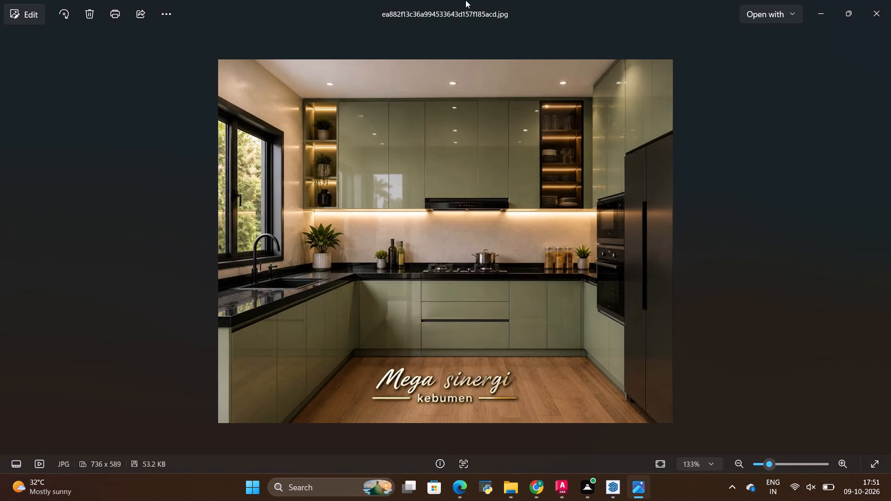
{"action": "key", "text": "alt+Tab"}
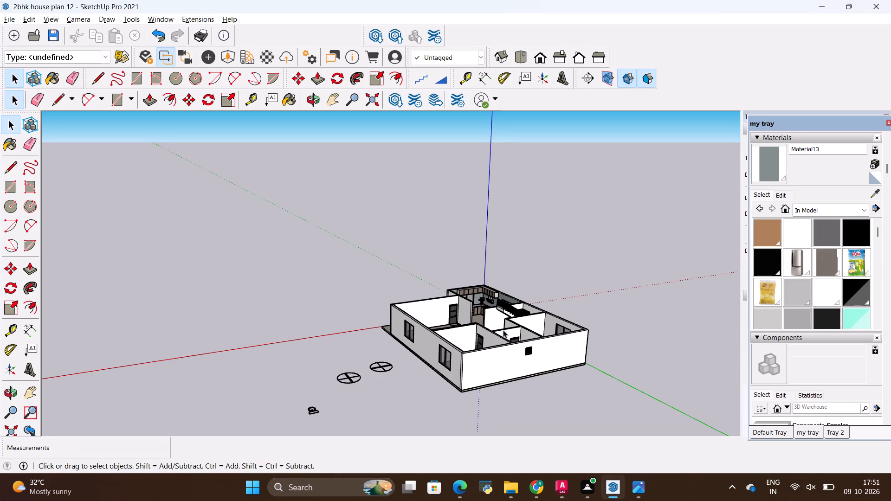
Survey the house's rooms, staircase and kitchen from several sides and from above.
{"action": "scroll", "coordinate": [498, 331], "scroll_direction": "up", "scroll_amount": 17}
{"action": "scroll", "coordinate": [529, 201], "scroll_direction": "up", "scroll_amount": 1}
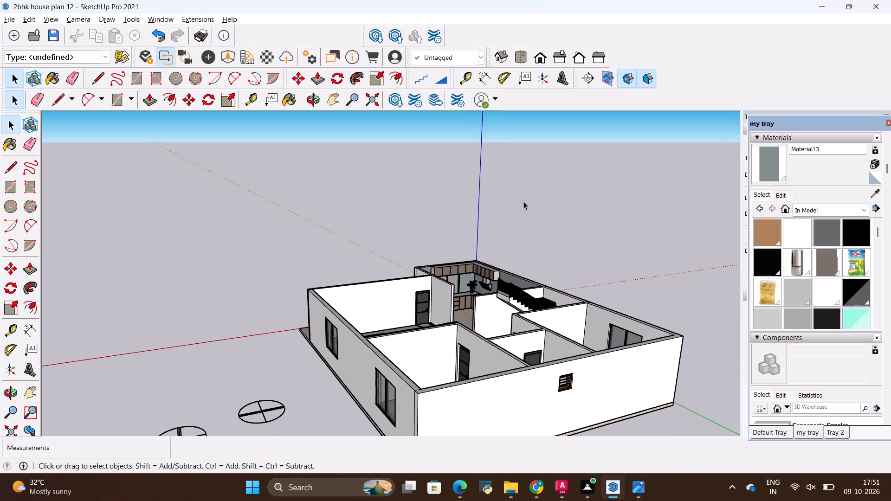
{"action": "scroll", "coordinate": [466, 268], "scroll_direction": "up", "scroll_amount": 1}
{"action": "middle_click_drag", "start_coordinate": [466, 268], "coordinate": [645, 362]}
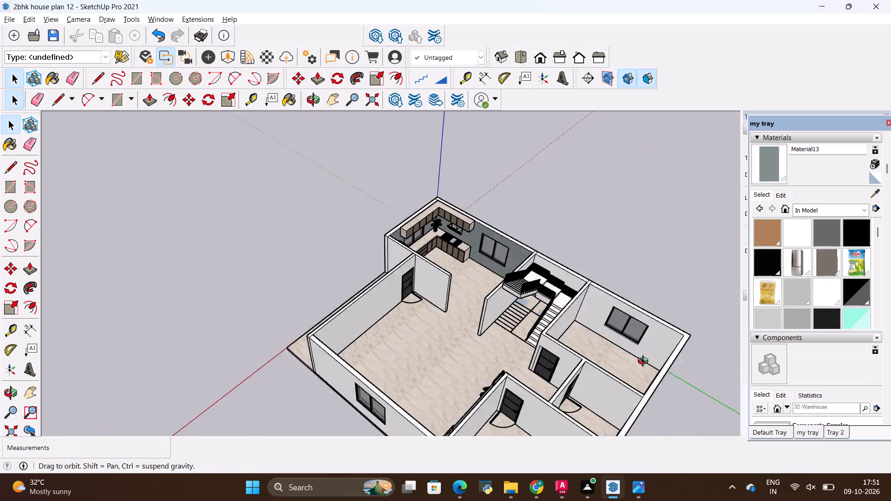
{"action": "middle_click_drag", "start_coordinate": [645, 362], "coordinate": [269, 306]}
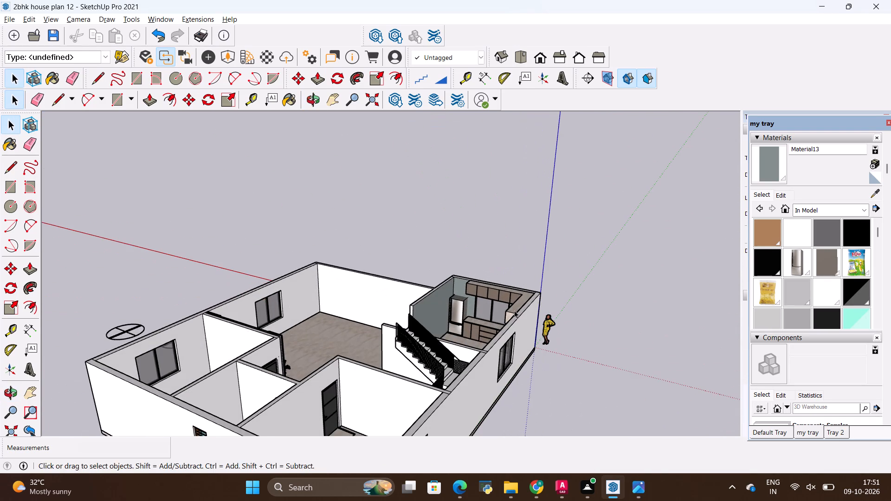
{"action": "middle_click_drag", "start_coordinate": [579, 341], "coordinate": [626, 330]}
{"action": "middle_click_drag", "start_coordinate": [223, 300], "coordinate": [281, 353]}
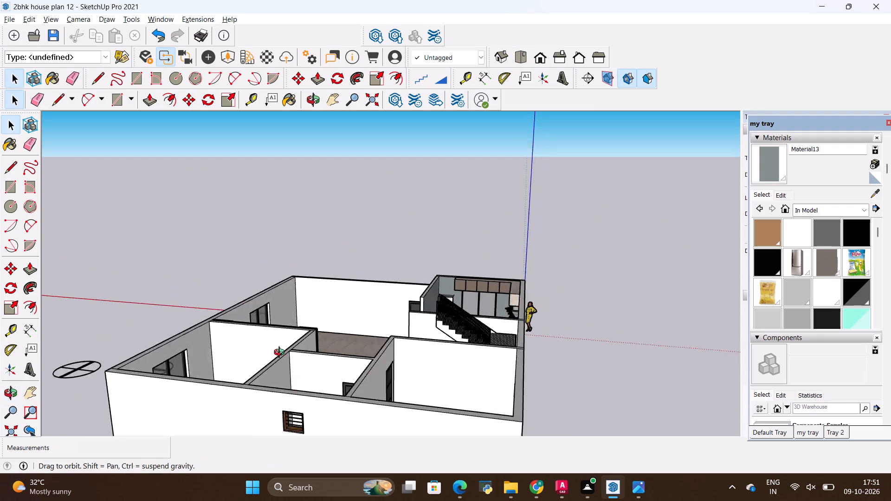
{"action": "middle_click_drag", "start_coordinate": [281, 353], "coordinate": [598, 373]}
{"action": "scroll", "coordinate": [424, 222], "scroll_direction": "up", "scroll_amount": 14}
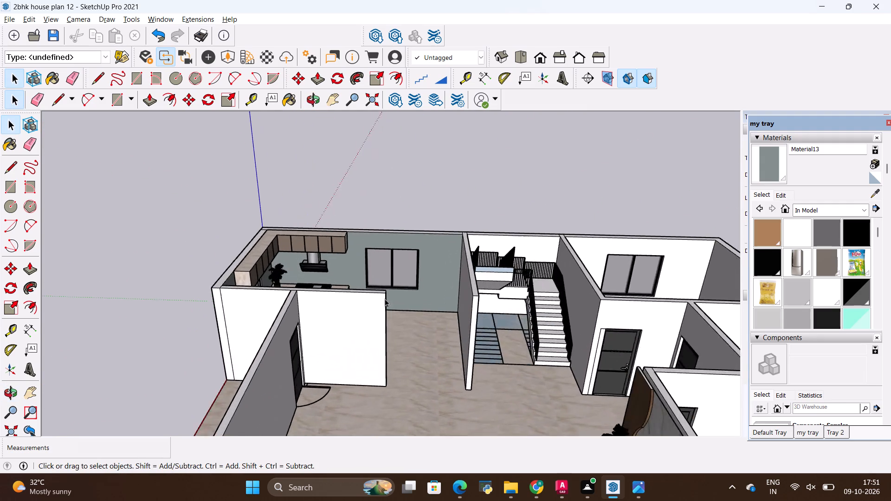
{"action": "scroll", "coordinate": [385, 299], "scroll_direction": "up", "scroll_amount": 2}
{"action": "middle_click_drag", "start_coordinate": [426, 188], "coordinate": [222, 232]}
{"action": "scroll", "coordinate": [164, 196], "scroll_direction": "up", "scroll_amount": 1}
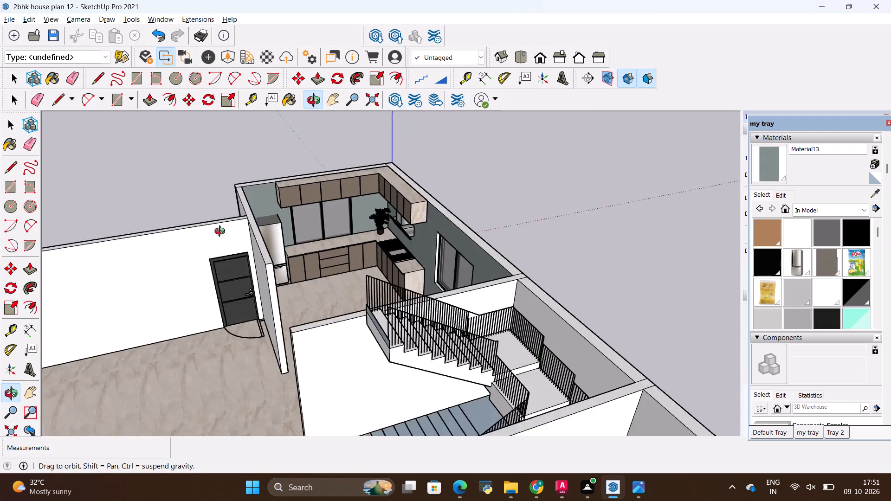
{"action": "middle_click_drag", "start_coordinate": [222, 232], "coordinate": [232, 231]}
Erase the leftover door-swing arc and leaf lines on the floor at the living-room door beside the kitchen partition.
{"action": "scroll", "coordinate": [246, 184], "scroll_direction": "down", "scroll_amount": 6}
{"action": "scroll", "coordinate": [249, 277], "scroll_direction": "up", "scroll_amount": 6}
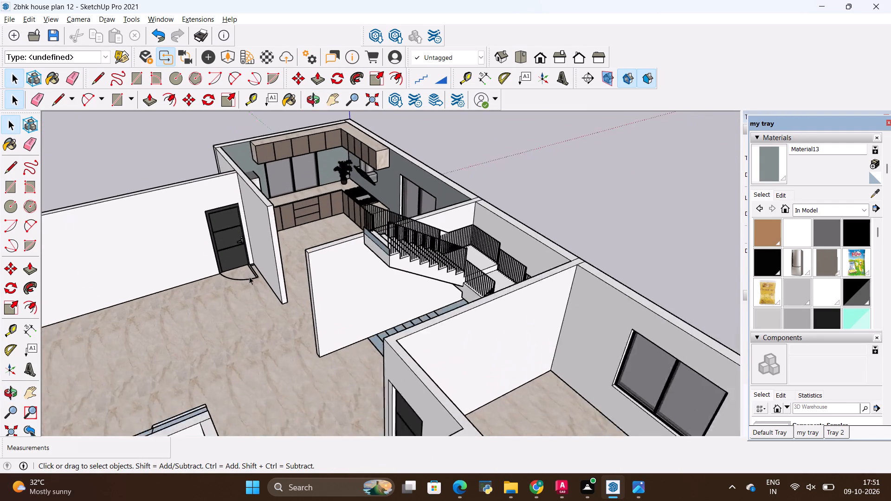
{"action": "scroll", "coordinate": [249, 276], "scroll_direction": "up", "scroll_amount": 1}
{"action": "left_click", "coordinate": [259, 273]}
{"action": "right_click", "coordinate": [259, 273]}
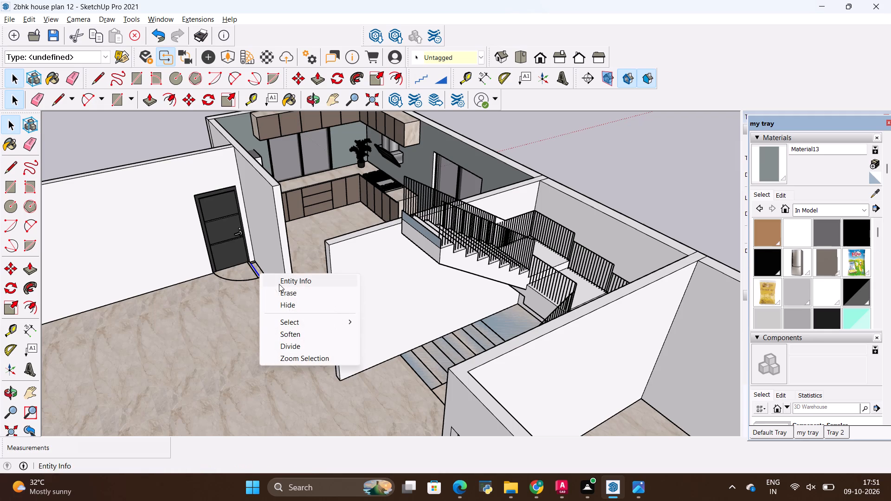
{"action": "left_click", "coordinate": [283, 292]}
{"action": "scroll", "coordinate": [244, 283], "scroll_direction": "up", "scroll_amount": 9}
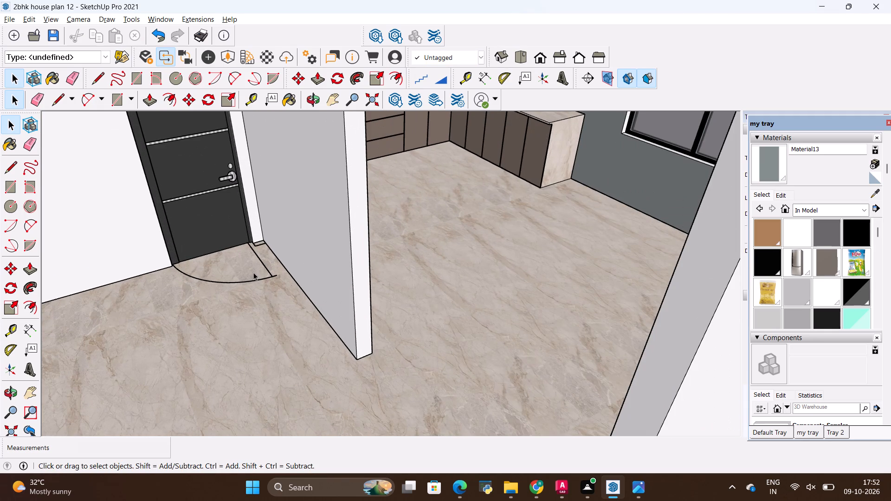
{"action": "scroll", "coordinate": [257, 280], "scroll_direction": "up", "scroll_amount": 7}
{"action": "key", "text": "e"}
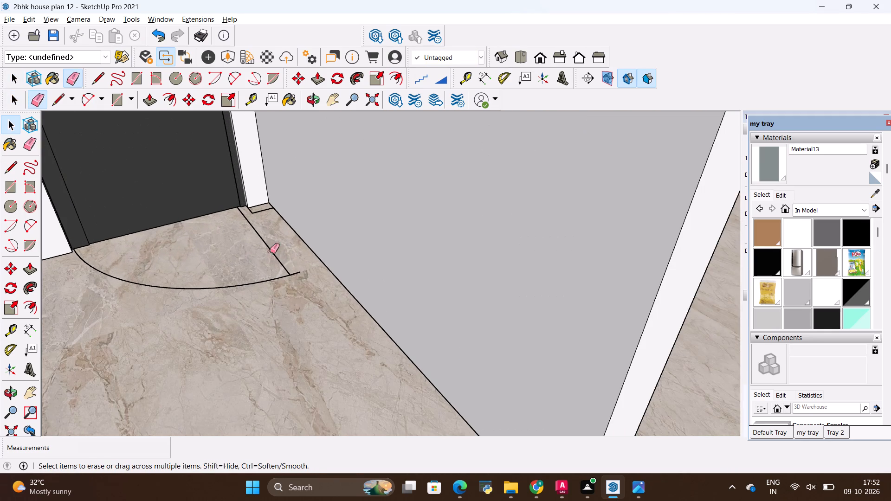
{"action": "left_click_drag", "start_coordinate": [279, 244], "coordinate": [269, 286]}
{"action": "left_click_drag", "start_coordinate": [288, 273], "coordinate": [300, 279]}
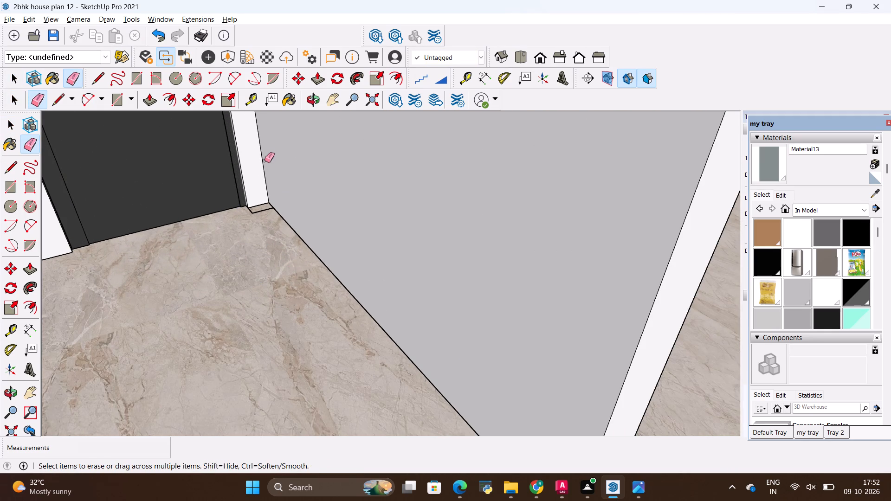
{"action": "scroll", "coordinate": [264, 159], "scroll_direction": "up", "scroll_amount": 9}
{"action": "left_click_drag", "start_coordinate": [262, 236], "coordinate": [268, 256]}
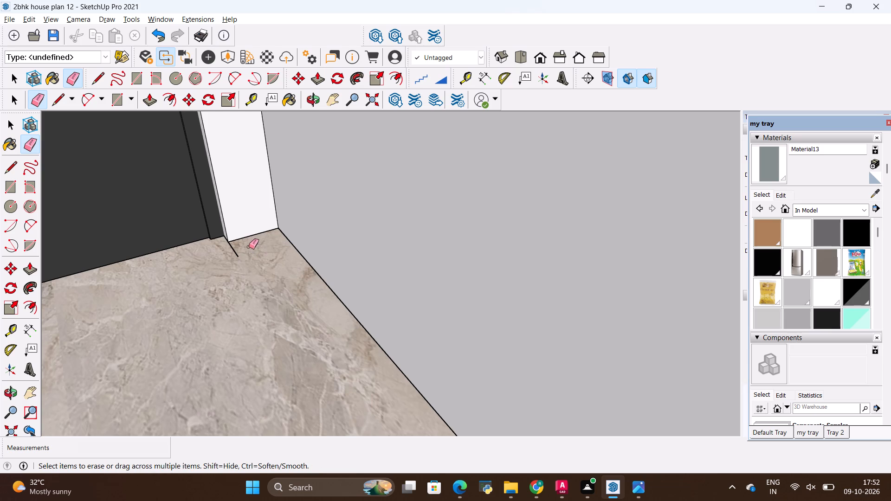
{"action": "left_click_drag", "start_coordinate": [248, 247], "coordinate": [218, 253]}
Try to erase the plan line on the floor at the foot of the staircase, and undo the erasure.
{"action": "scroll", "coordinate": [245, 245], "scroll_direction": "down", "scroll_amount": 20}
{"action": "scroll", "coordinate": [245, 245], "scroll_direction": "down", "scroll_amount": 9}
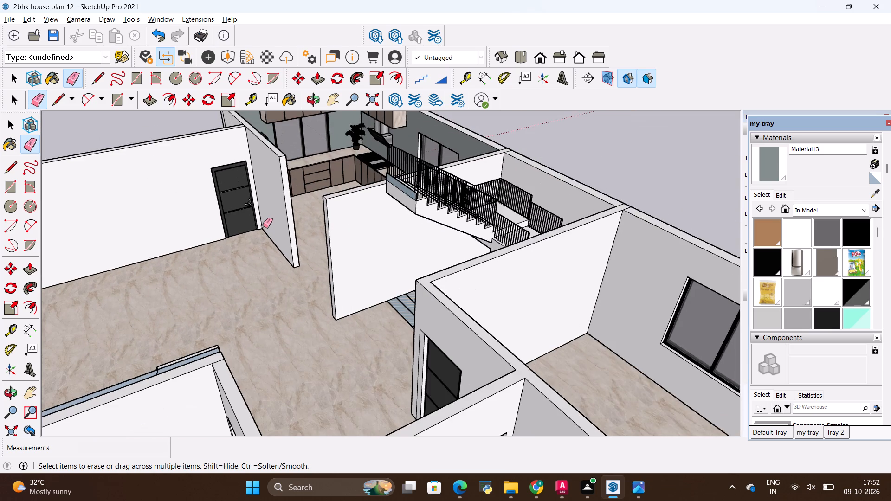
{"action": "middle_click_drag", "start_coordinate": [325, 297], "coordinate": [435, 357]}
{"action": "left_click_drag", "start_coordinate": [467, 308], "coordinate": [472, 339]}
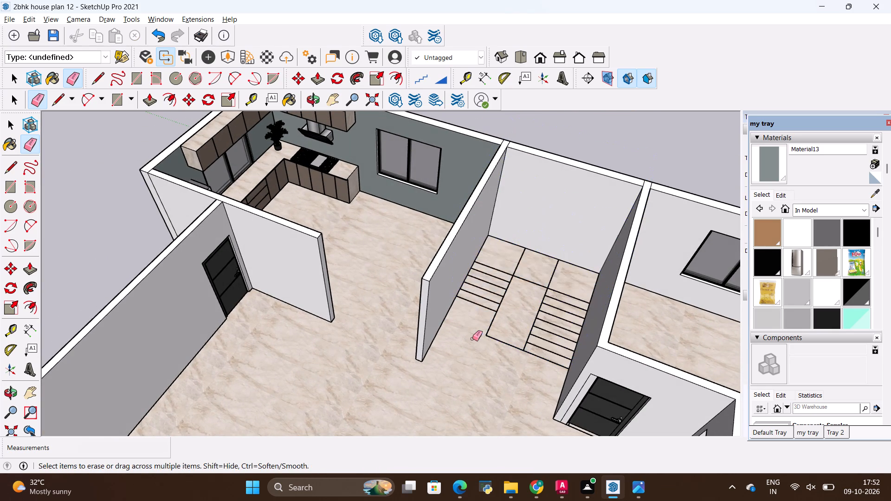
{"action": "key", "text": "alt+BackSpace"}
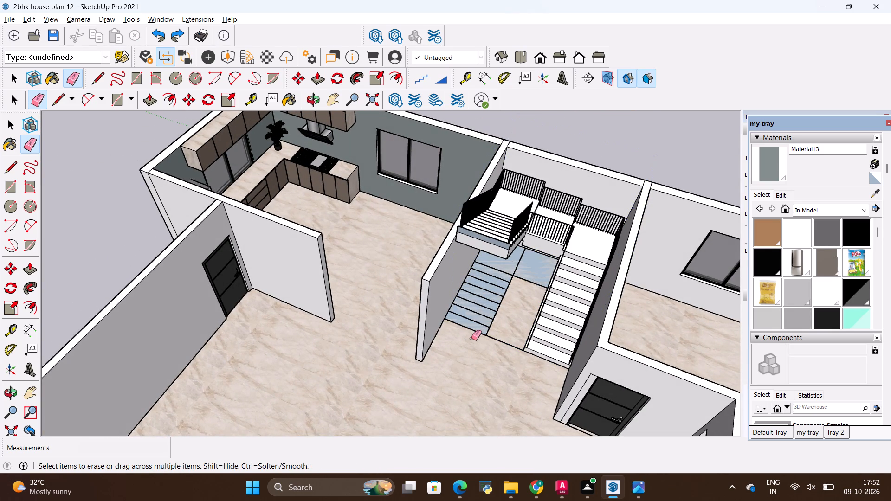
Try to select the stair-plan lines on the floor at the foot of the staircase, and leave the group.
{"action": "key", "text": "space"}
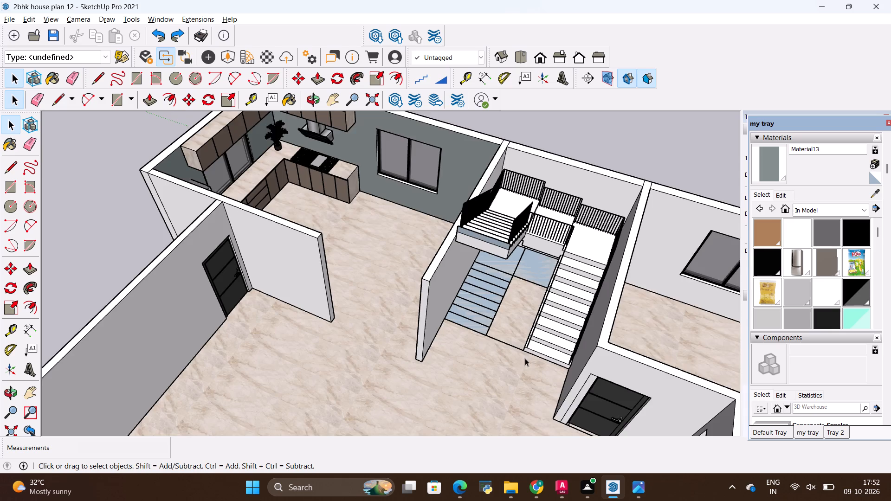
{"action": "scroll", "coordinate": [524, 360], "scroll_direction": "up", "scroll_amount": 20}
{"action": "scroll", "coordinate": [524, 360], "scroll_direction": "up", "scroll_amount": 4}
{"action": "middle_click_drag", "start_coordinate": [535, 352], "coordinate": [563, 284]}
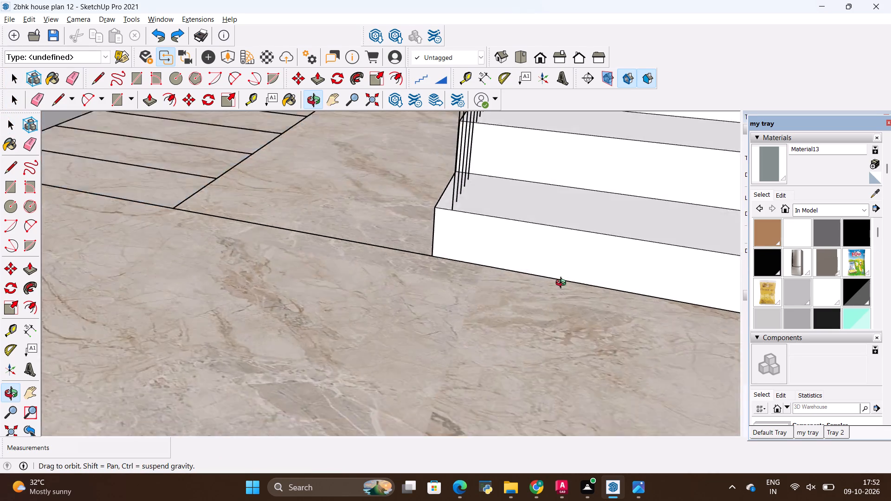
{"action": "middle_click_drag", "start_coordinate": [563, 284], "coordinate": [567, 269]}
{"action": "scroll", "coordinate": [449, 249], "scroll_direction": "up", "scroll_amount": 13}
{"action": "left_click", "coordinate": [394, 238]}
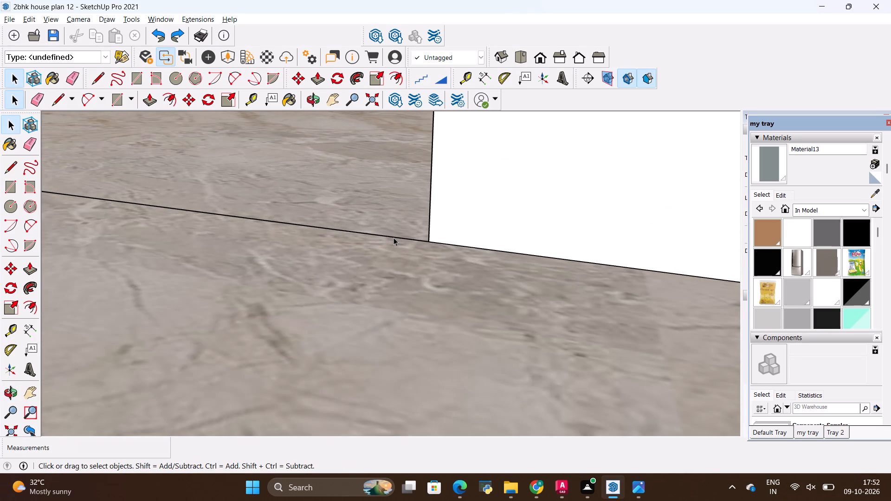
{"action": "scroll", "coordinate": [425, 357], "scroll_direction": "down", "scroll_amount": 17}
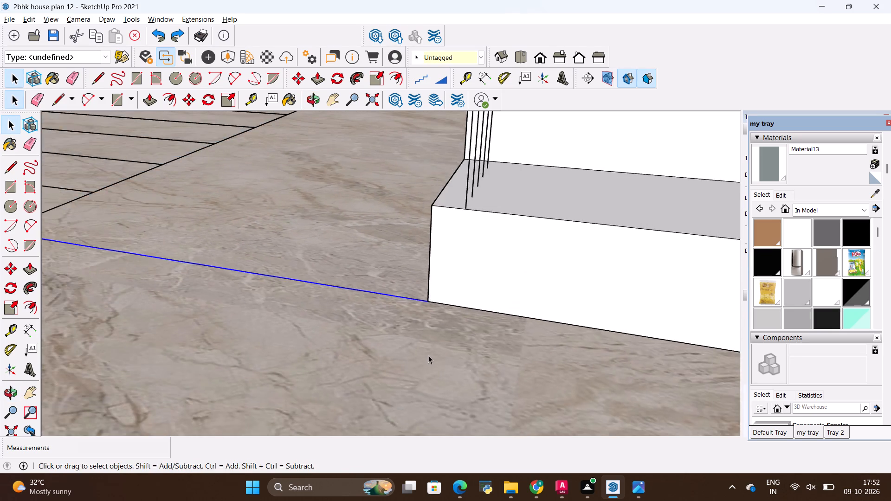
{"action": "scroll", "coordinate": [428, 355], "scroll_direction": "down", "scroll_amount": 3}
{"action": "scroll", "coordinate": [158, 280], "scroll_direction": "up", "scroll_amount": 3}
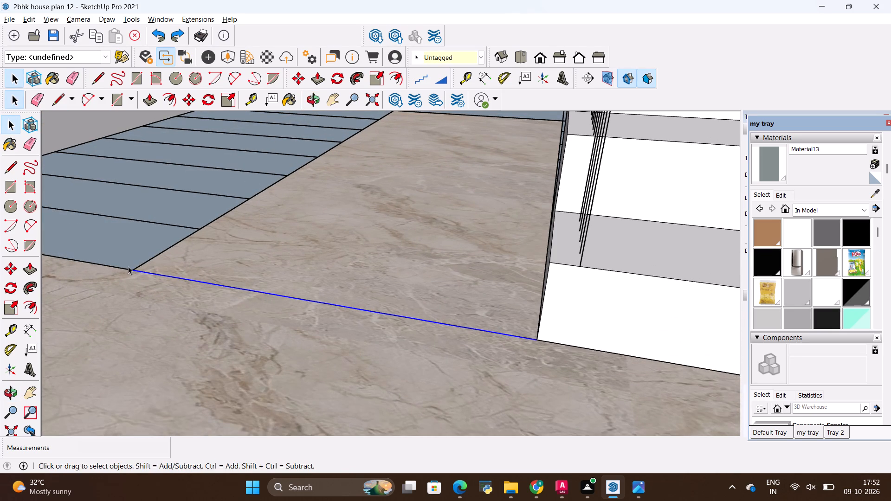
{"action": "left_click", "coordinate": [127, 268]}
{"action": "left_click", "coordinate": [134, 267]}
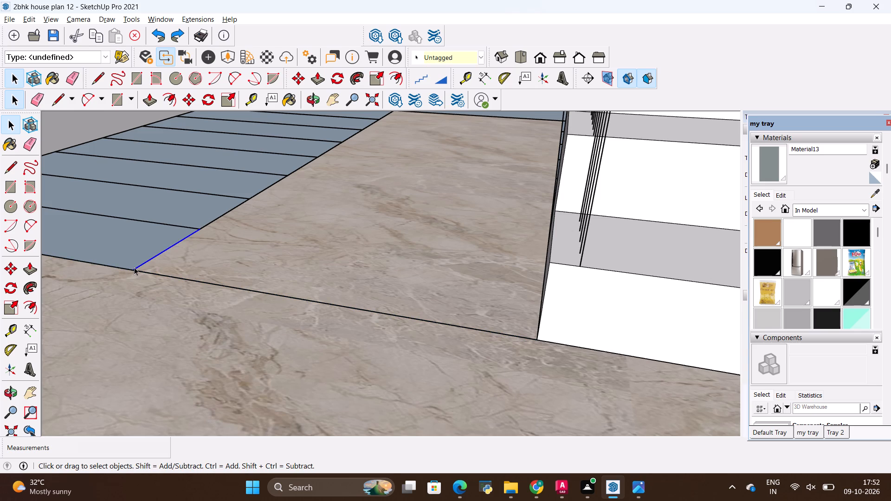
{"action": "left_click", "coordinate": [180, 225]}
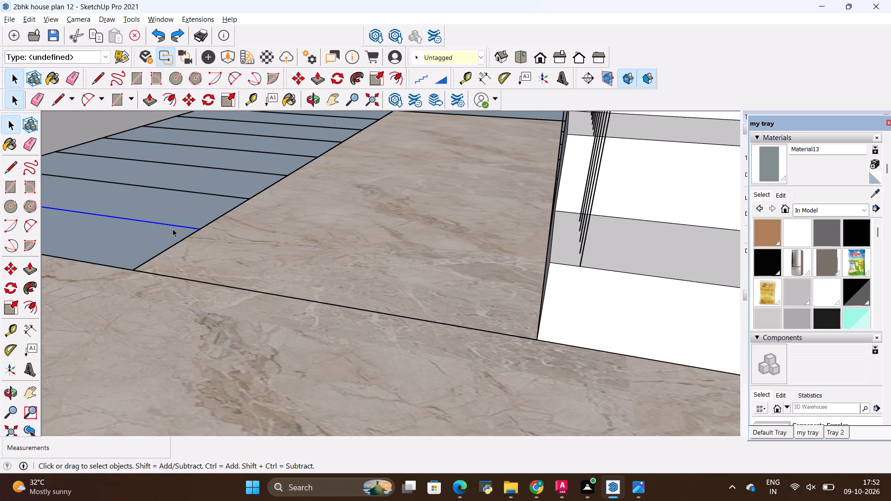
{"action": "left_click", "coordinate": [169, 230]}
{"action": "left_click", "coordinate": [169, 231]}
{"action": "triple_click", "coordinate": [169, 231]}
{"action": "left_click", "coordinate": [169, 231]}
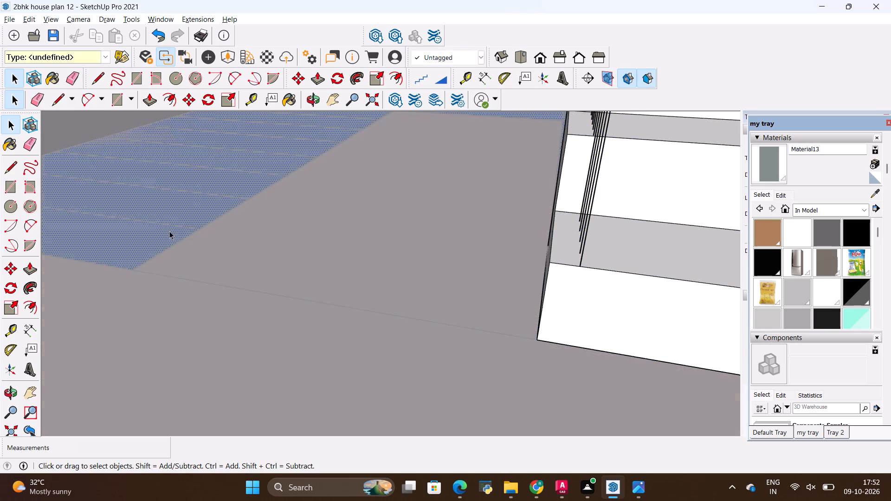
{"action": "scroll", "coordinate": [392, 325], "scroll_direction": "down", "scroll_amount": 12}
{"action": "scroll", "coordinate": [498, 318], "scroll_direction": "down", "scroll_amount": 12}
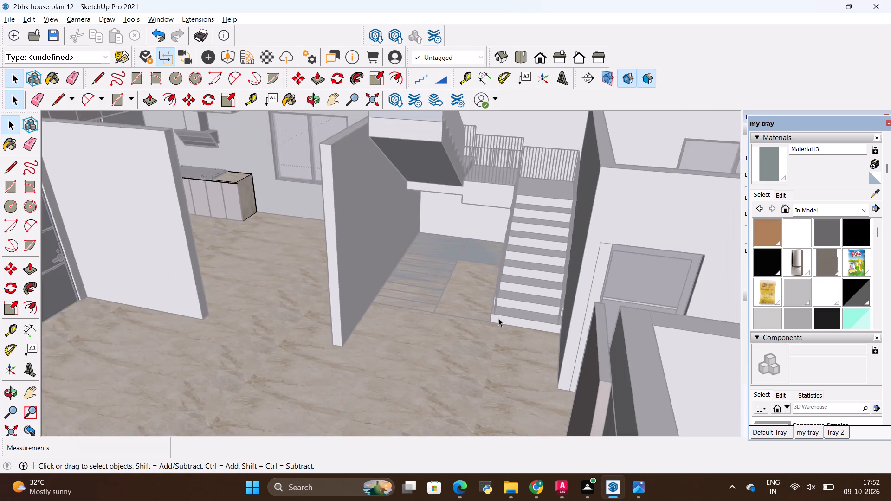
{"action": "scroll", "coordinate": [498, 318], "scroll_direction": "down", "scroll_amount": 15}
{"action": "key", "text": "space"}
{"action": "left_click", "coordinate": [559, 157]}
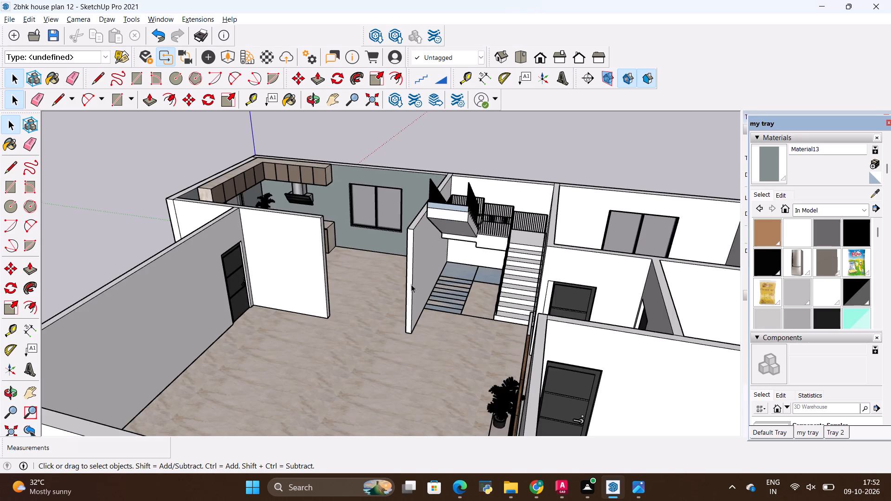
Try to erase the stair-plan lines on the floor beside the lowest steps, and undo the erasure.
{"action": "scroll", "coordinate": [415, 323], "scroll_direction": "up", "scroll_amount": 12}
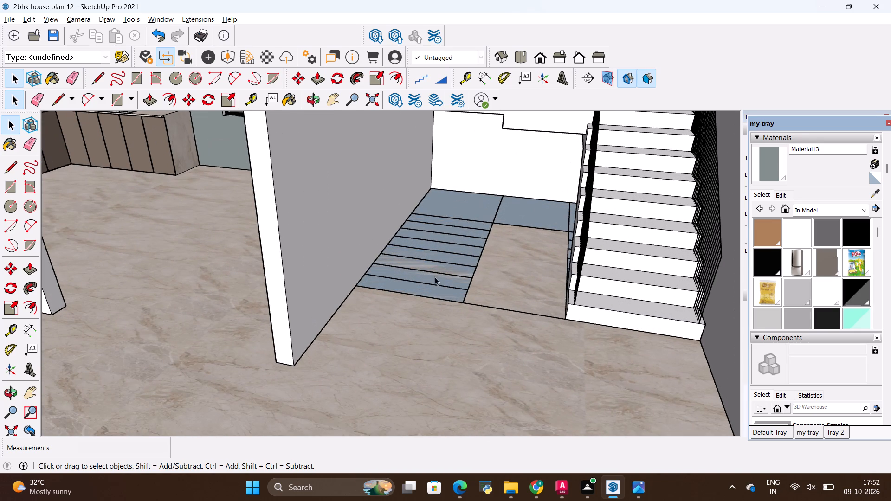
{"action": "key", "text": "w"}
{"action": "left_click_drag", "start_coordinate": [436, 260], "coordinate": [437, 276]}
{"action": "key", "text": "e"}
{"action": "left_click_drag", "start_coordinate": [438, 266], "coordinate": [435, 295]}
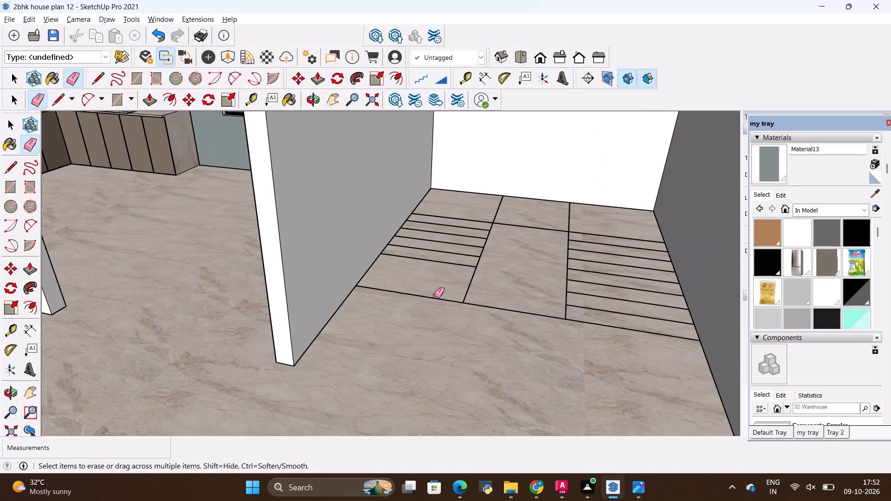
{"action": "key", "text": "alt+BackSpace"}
Erase the door-swing arc and leaf lines on the floor of the bedroom behind the TV wall.
{"action": "scroll", "coordinate": [424, 323], "scroll_direction": "down", "scroll_amount": 10}
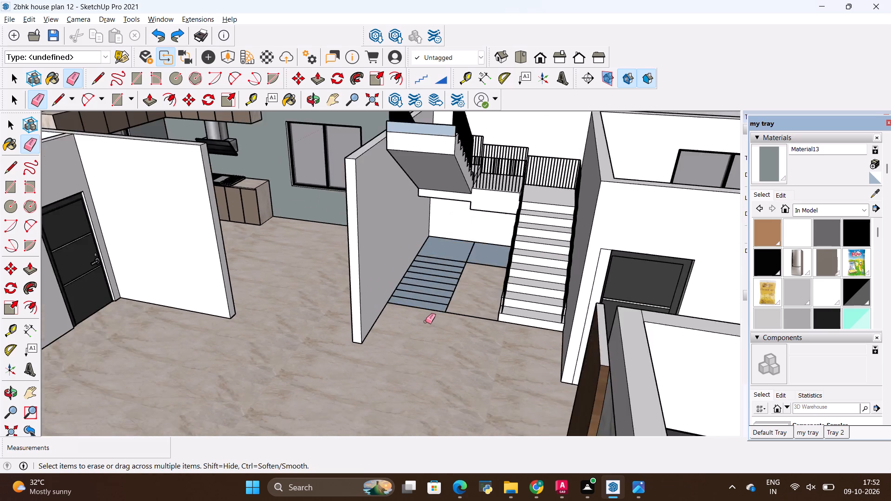
{"action": "scroll", "coordinate": [426, 321], "scroll_direction": "down", "scroll_amount": 8}
{"action": "scroll", "coordinate": [332, 271], "scroll_direction": "down", "scroll_amount": 6}
{"action": "scroll", "coordinate": [496, 266], "scroll_direction": "down", "scroll_amount": 5}
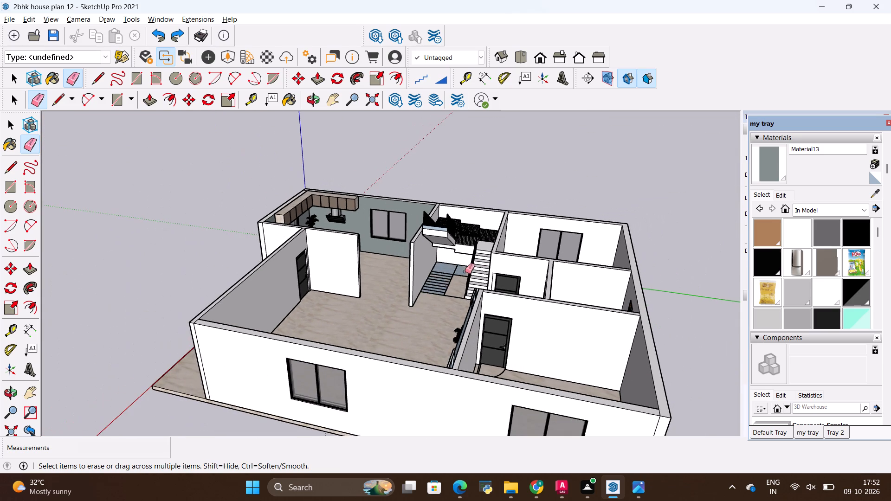
{"action": "scroll", "coordinate": [493, 379], "scroll_direction": "up", "scroll_amount": 20}
{"action": "scroll", "coordinate": [493, 379], "scroll_direction": "up", "scroll_amount": 3}
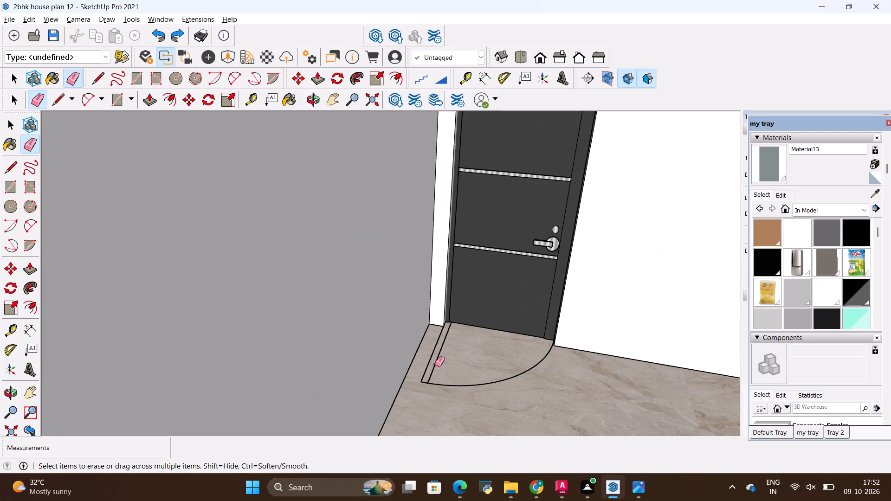
{"action": "left_click_drag", "start_coordinate": [419, 355], "coordinate": [455, 393]}
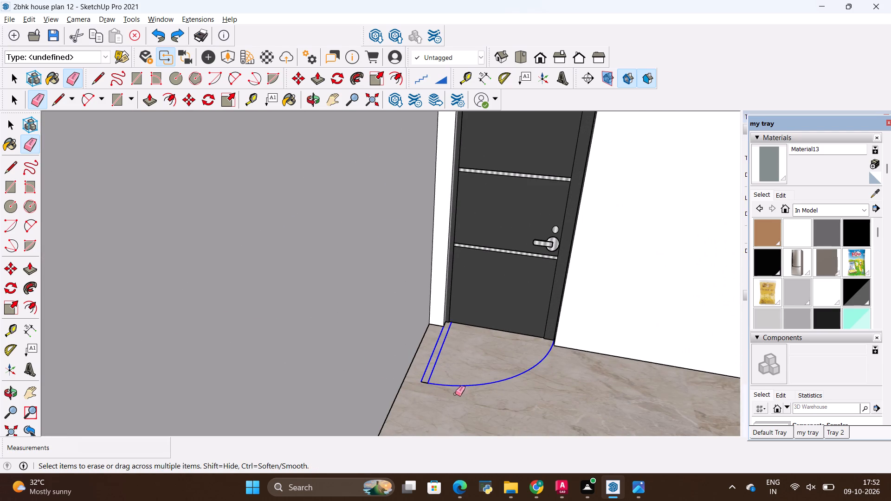
{"action": "left_click_drag", "start_coordinate": [422, 378], "coordinate": [424, 386]}
Erase the door-swing arc and leaf lines on the floor inside the small middle room between the bedrooms.
{"action": "scroll", "coordinate": [436, 397], "scroll_direction": "down", "scroll_amount": 17}
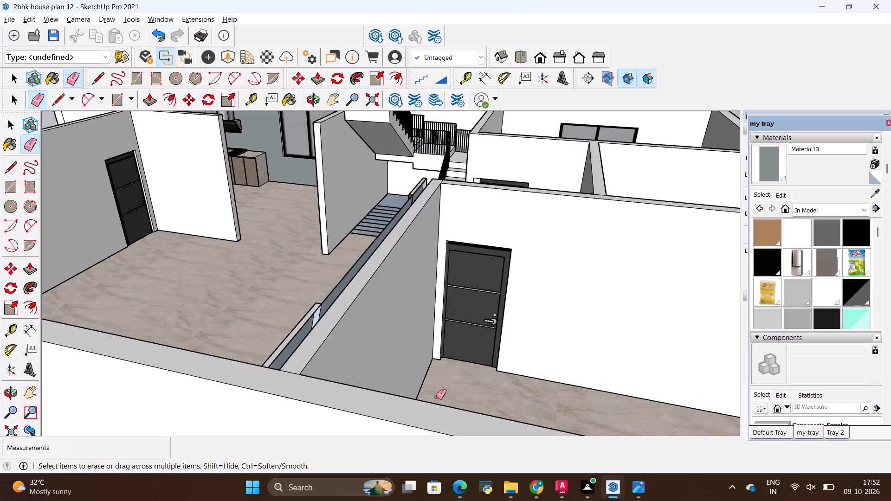
{"action": "scroll", "coordinate": [436, 397], "scroll_direction": "down", "scroll_amount": 2}
{"action": "scroll", "coordinate": [533, 248], "scroll_direction": "up", "scroll_amount": 5}
{"action": "middle_click_drag", "start_coordinate": [492, 249], "coordinate": [462, 373]}
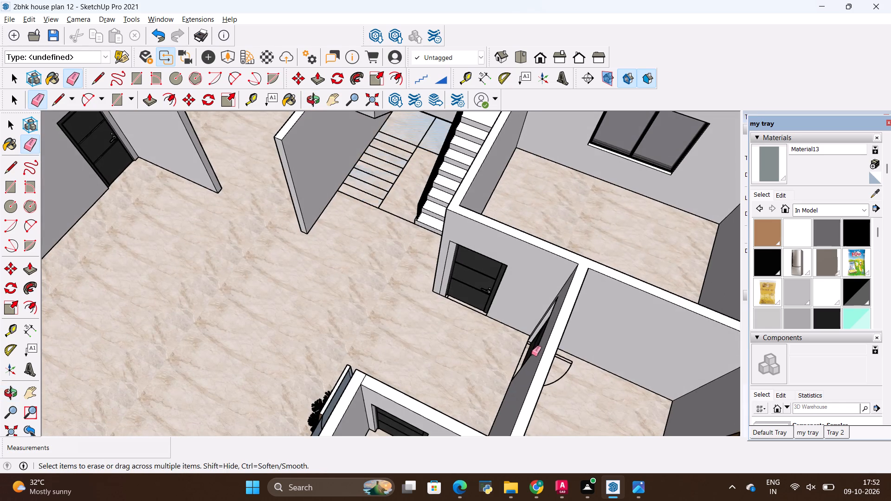
{"action": "scroll", "coordinate": [563, 370], "scroll_direction": "up", "scroll_amount": 11}
{"action": "left_click_drag", "start_coordinate": [566, 334], "coordinate": [581, 382]}
{"action": "left_click_drag", "start_coordinate": [584, 353], "coordinate": [598, 356]}
Erase the door-swing arc and leaf lines on the floor of the corner bedroom next to the staircase.
{"action": "scroll", "coordinate": [421, 391], "scroll_direction": "down", "scroll_amount": 12}
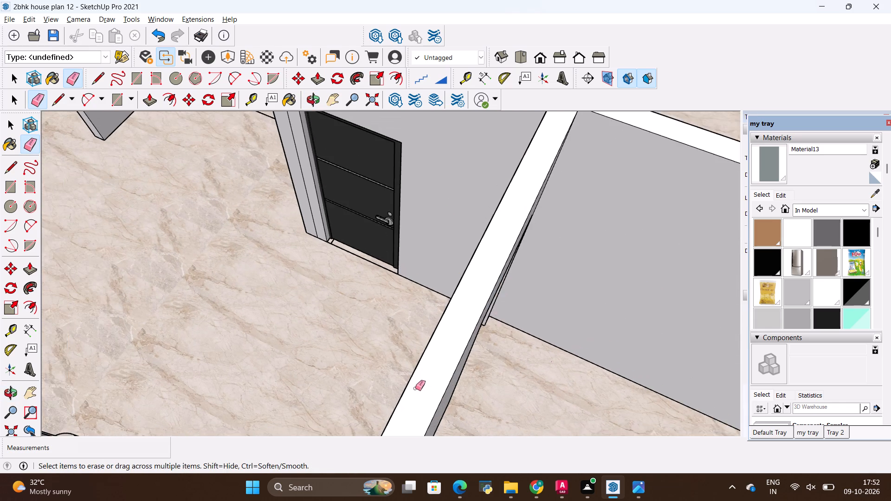
{"action": "scroll", "coordinate": [415, 388], "scroll_direction": "down", "scroll_amount": 12}
{"action": "middle_click_drag", "start_coordinate": [549, 298], "coordinate": [292, 313]}
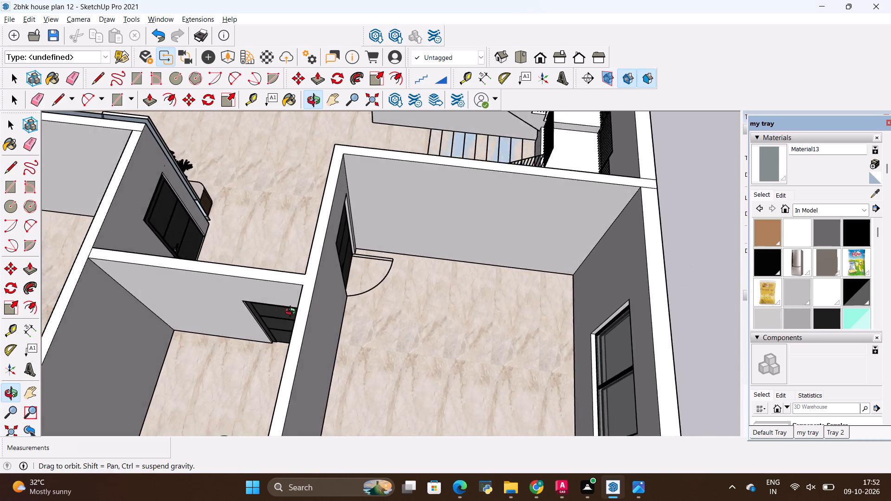
{"action": "middle_click_drag", "start_coordinate": [292, 313], "coordinate": [304, 313]}
{"action": "scroll", "coordinate": [299, 313], "scroll_direction": "up", "scroll_amount": 1}
{"action": "scroll", "coordinate": [354, 288], "scroll_direction": "up", "scroll_amount": 9}
{"action": "left_click_drag", "start_coordinate": [382, 203], "coordinate": [381, 261]}
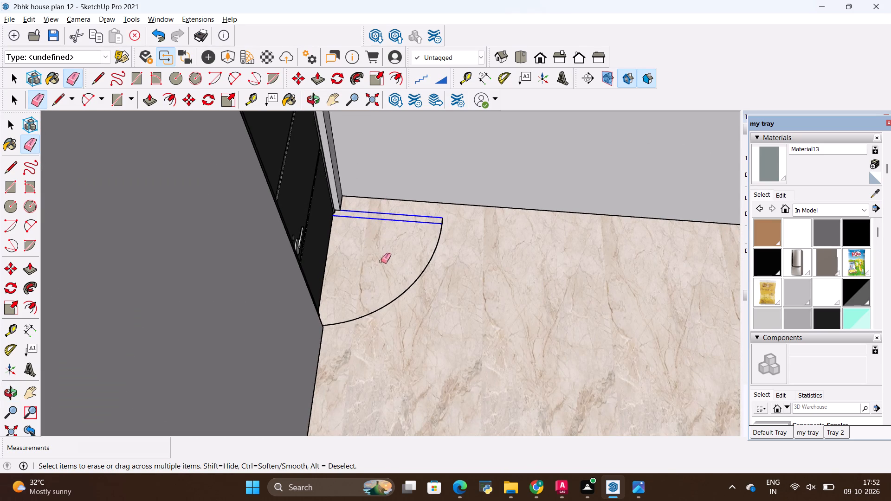
{"action": "left_click_drag", "start_coordinate": [381, 261], "coordinate": [393, 317]}
{"action": "left_click_drag", "start_coordinate": [436, 219], "coordinate": [445, 220]}
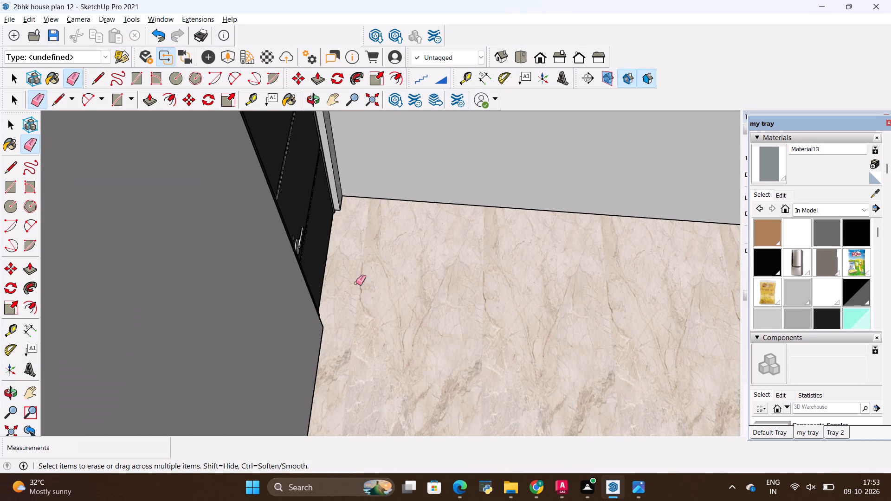
Examine the bedrooms, living area and staircase surroundings from above and from several angles.
{"action": "scroll", "coordinate": [355, 288], "scroll_direction": "down", "scroll_amount": 20}
{"action": "scroll", "coordinate": [355, 288], "scroll_direction": "down", "scroll_amount": 7}
{"action": "key", "text": "space"}
{"action": "left_click", "coordinate": [513, 259]}
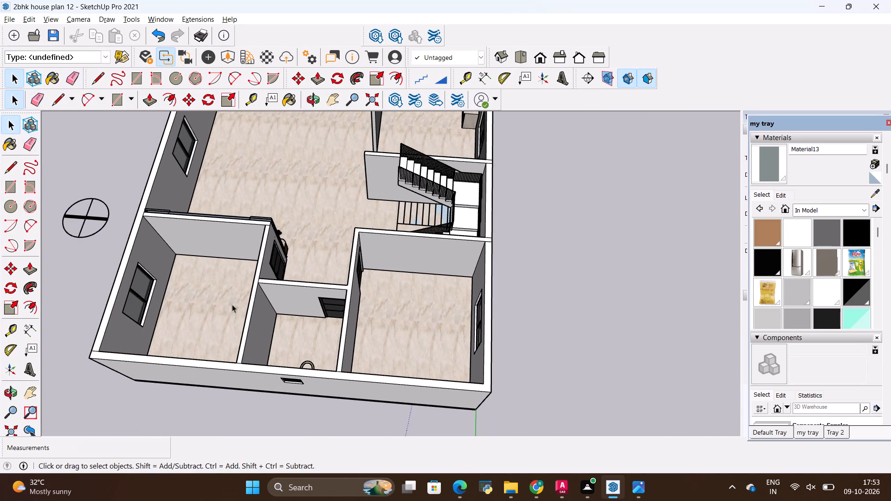
{"action": "middle_click_drag", "start_coordinate": [203, 305], "coordinate": [543, 168]}
{"action": "scroll", "coordinate": [398, 205], "scroll_direction": "down", "scroll_amount": 5}
{"action": "middle_click_drag", "start_coordinate": [321, 287], "coordinate": [385, 366]}
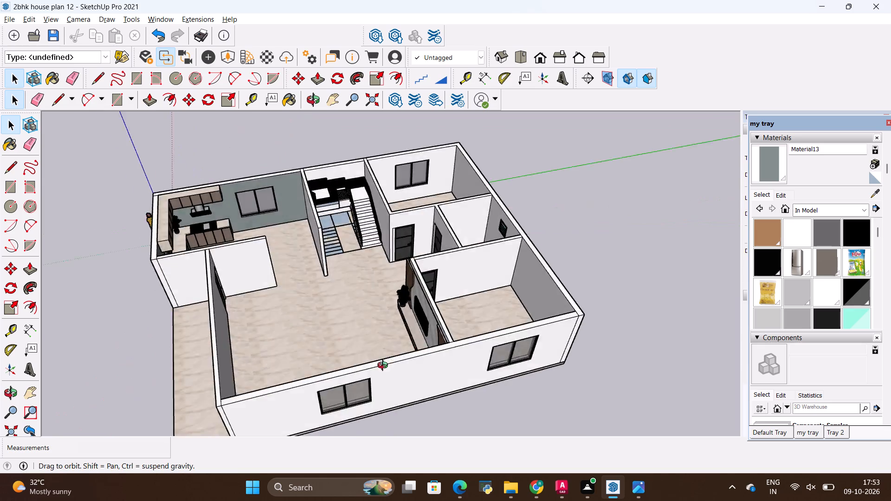
{"action": "middle_click_drag", "start_coordinate": [385, 366], "coordinate": [313, 365]}
{"action": "scroll", "coordinate": [275, 269], "scroll_direction": "up", "scroll_amount": 13}
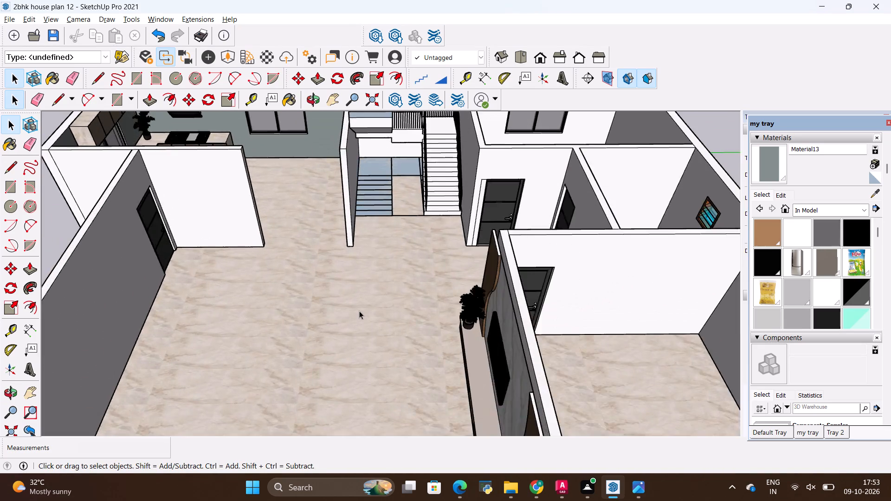
{"action": "scroll", "coordinate": [359, 311], "scroll_direction": "up", "scroll_amount": 8}
{"action": "middle_click_drag", "start_coordinate": [461, 306], "coordinate": [248, 318]}
{"action": "scroll", "coordinate": [578, 319], "scroll_direction": "down", "scroll_amount": 6}
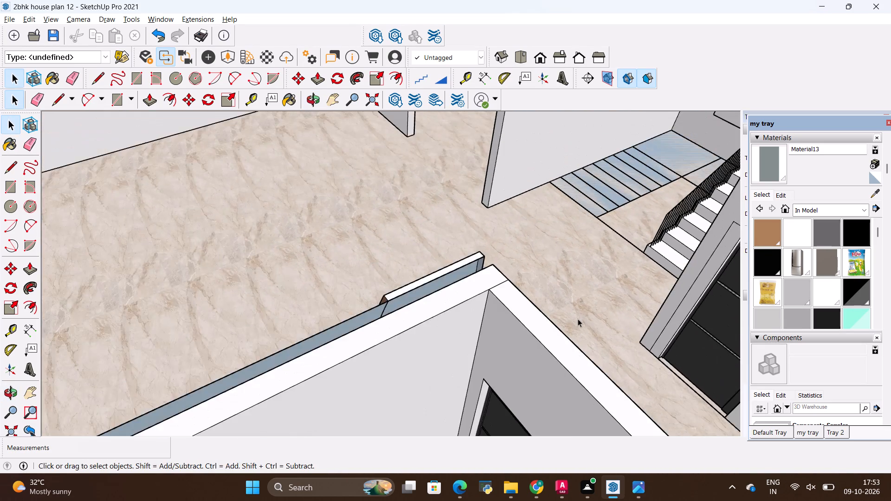
Examine the kitchen's cabinets, hob, chimney and fridge from several angles, and the whole house layout from above.
{"action": "scroll", "coordinate": [578, 319], "scroll_direction": "down", "scroll_amount": 13}
{"action": "scroll", "coordinate": [388, 293], "scroll_direction": "down", "scroll_amount": 5}
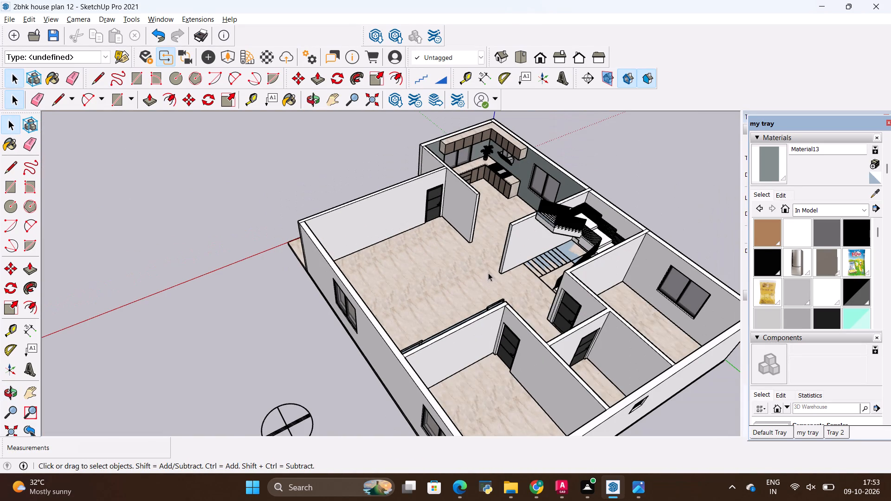
{"action": "scroll", "coordinate": [510, 122], "scroll_direction": "up", "scroll_amount": 12}
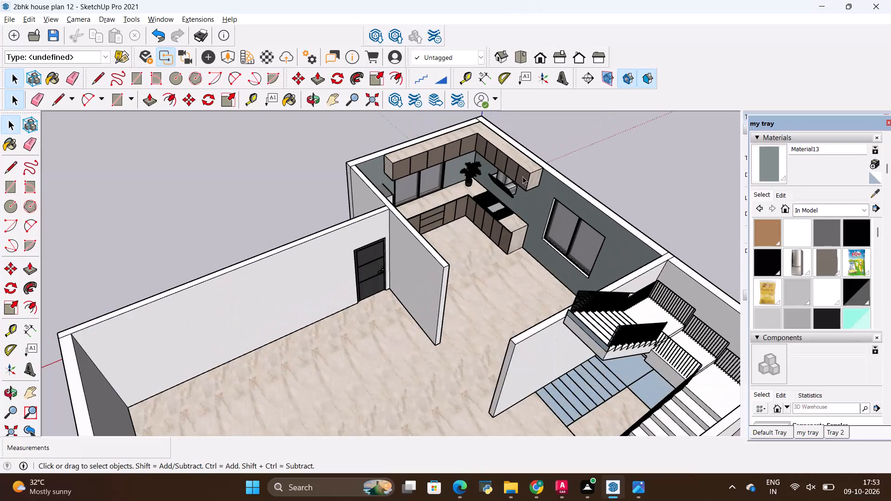
{"action": "scroll", "coordinate": [523, 176], "scroll_direction": "up", "scroll_amount": 15}
{"action": "middle_click_drag", "start_coordinate": [492, 298], "coordinate": [302, 279]}
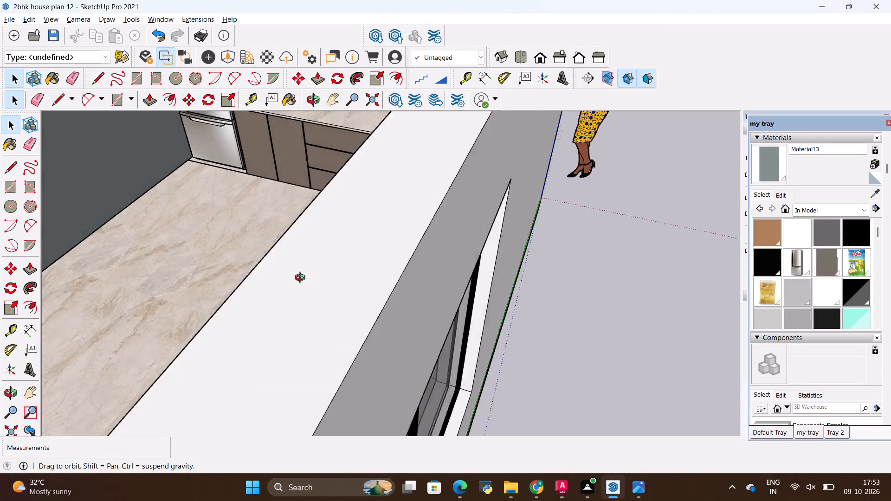
{"action": "middle_click_drag", "start_coordinate": [302, 279], "coordinate": [494, 282]}
{"action": "scroll", "coordinate": [493, 283], "scroll_direction": "down", "scroll_amount": 18}
{"action": "middle_click_drag", "start_coordinate": [491, 305], "coordinate": [253, 319]}
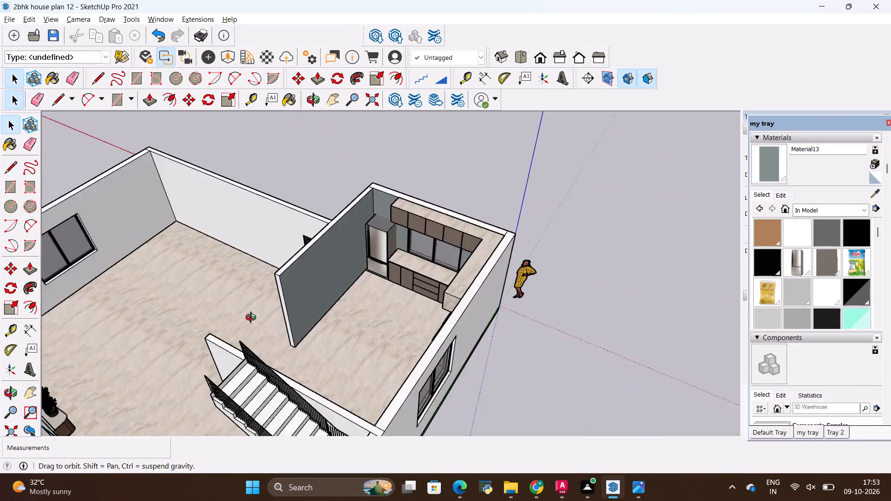
{"action": "middle_click_drag", "start_coordinate": [253, 319], "coordinate": [485, 255]}
{"action": "scroll", "coordinate": [457, 194], "scroll_direction": "up", "scroll_amount": 3}
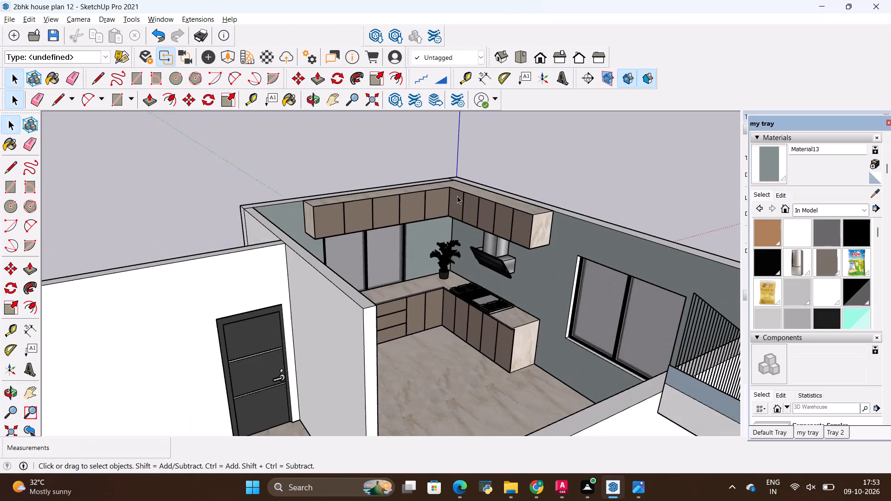
{"action": "scroll", "coordinate": [457, 196], "scroll_direction": "up", "scroll_amount": 6}
{"action": "middle_click_drag", "start_coordinate": [523, 306], "coordinate": [463, 295]}
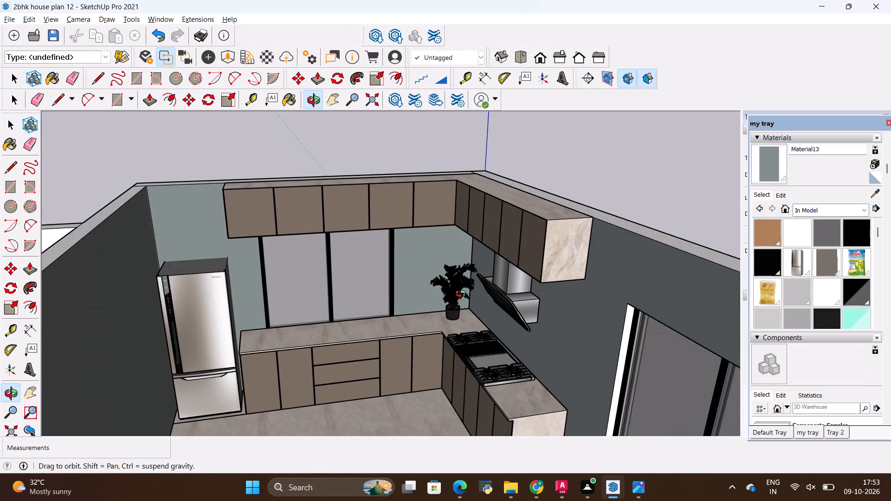
{"action": "middle_click_drag", "start_coordinate": [463, 295], "coordinate": [462, 289]}
{"action": "scroll", "coordinate": [462, 288], "scroll_direction": "up", "scroll_amount": 1}
{"action": "scroll", "coordinate": [456, 260], "scroll_direction": "down", "scroll_amount": 8}
{"action": "middle_click_drag", "start_coordinate": [453, 308], "coordinate": [484, 365]}
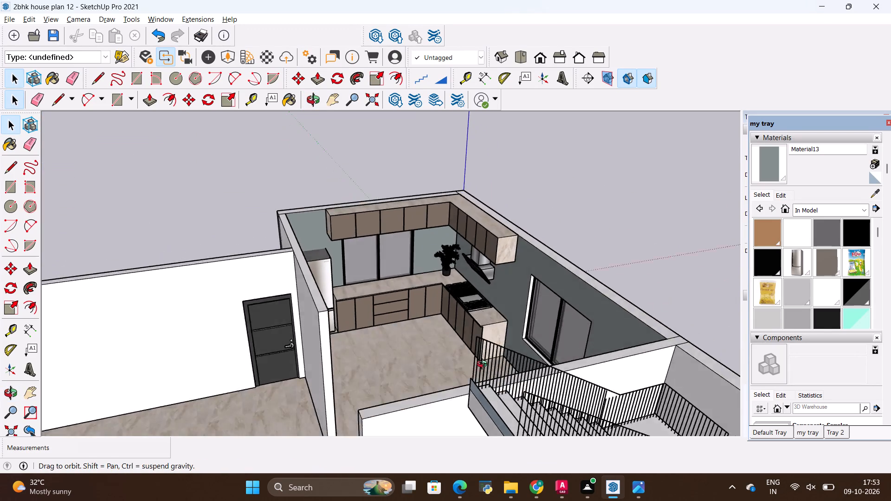
{"action": "middle_click_drag", "start_coordinate": [484, 365], "coordinate": [487, 368]}
{"action": "scroll", "coordinate": [460, 232], "scroll_direction": "down", "scroll_amount": 15}
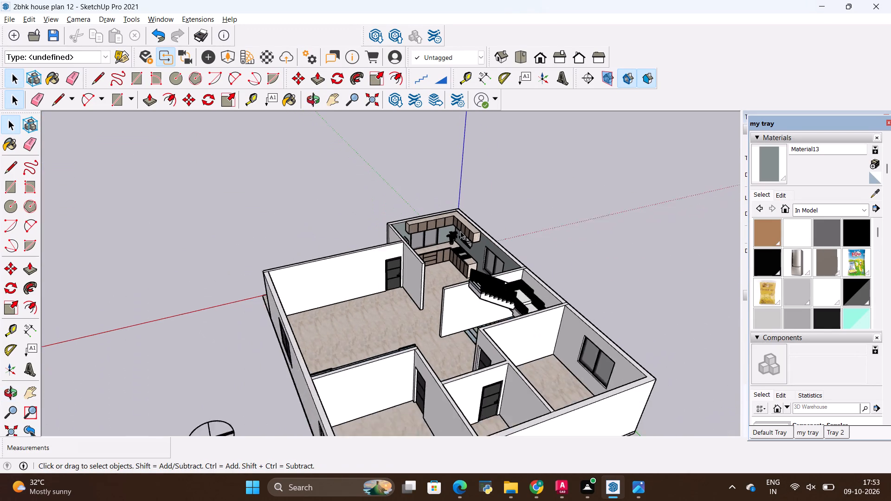
{"action": "scroll", "coordinate": [460, 231], "scroll_direction": "down", "scroll_amount": 2}
{"action": "middle_click_drag", "start_coordinate": [386, 286], "coordinate": [618, 358]}
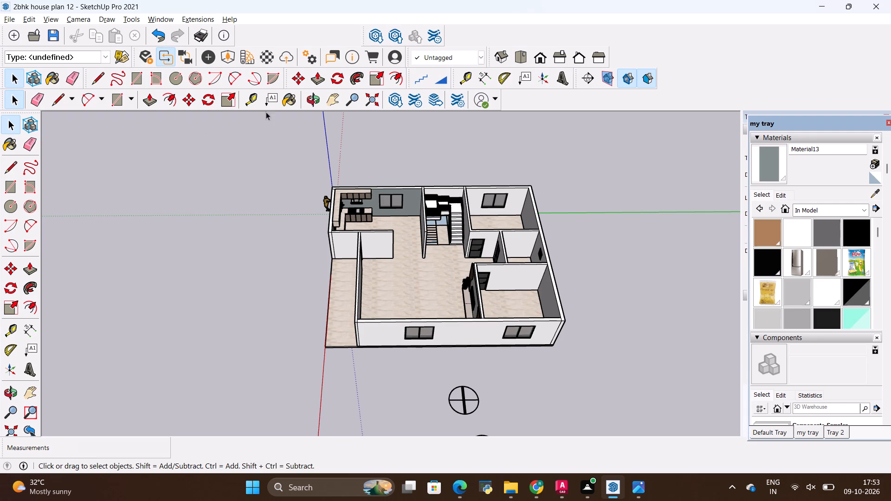
Import the DINING+TABLE_4+SEATER_+1200mm+x+900mm model from the Downloads folder and place it on the ground outside the house, beside the entrance strip.
{"action": "left_click", "coordinate": [3, 18]}
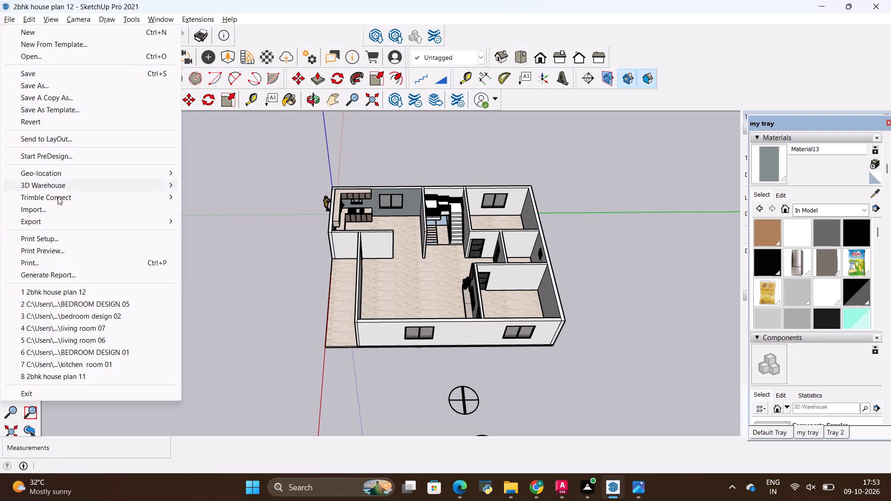
{"action": "left_click", "coordinate": [42, 211]}
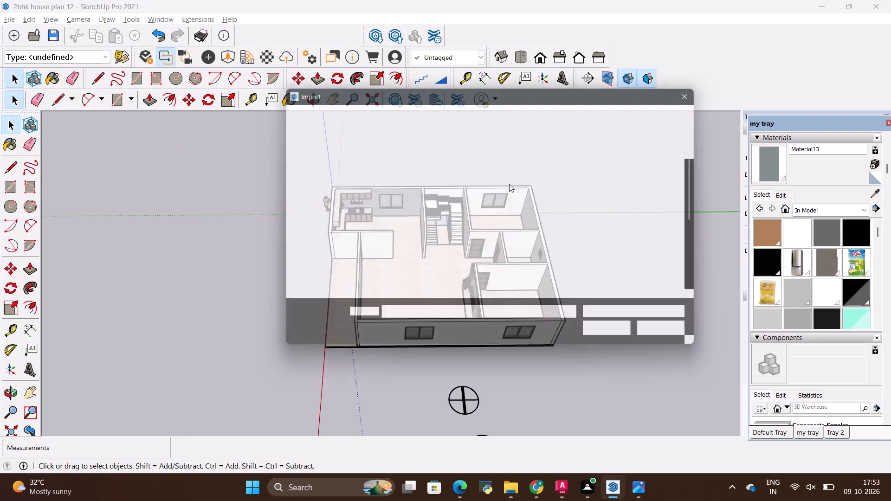
{"action": "scroll", "coordinate": [474, 206], "scroll_direction": "down", "scroll_amount": 4}
{"action": "scroll", "coordinate": [474, 206], "scroll_direction": "up", "scroll_amount": 2}
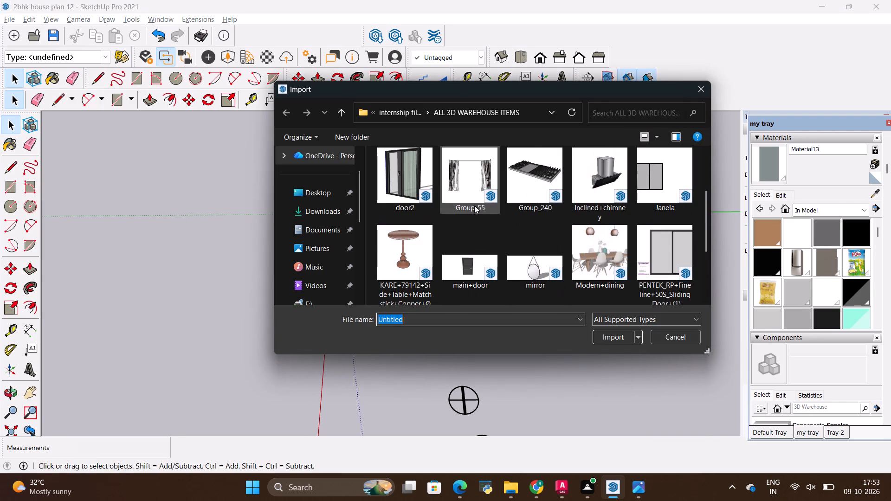
{"action": "scroll", "coordinate": [474, 206], "scroll_direction": "down", "scroll_amount": 4}
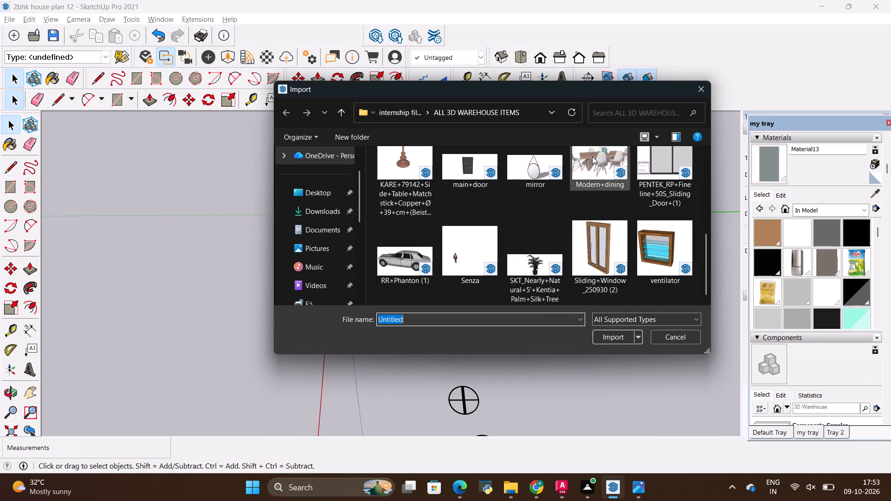
{"action": "left_click", "coordinate": [329, 216]}
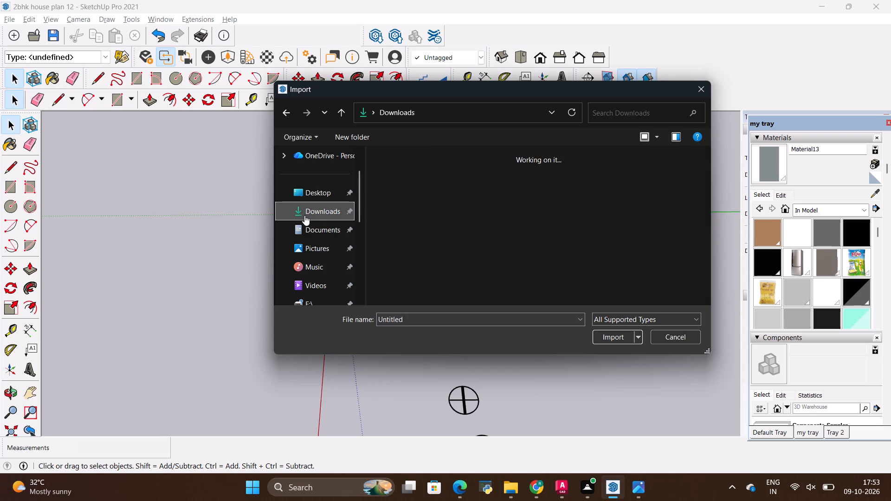
{"action": "scroll", "coordinate": [483, 224], "scroll_direction": "down", "scroll_amount": 6}
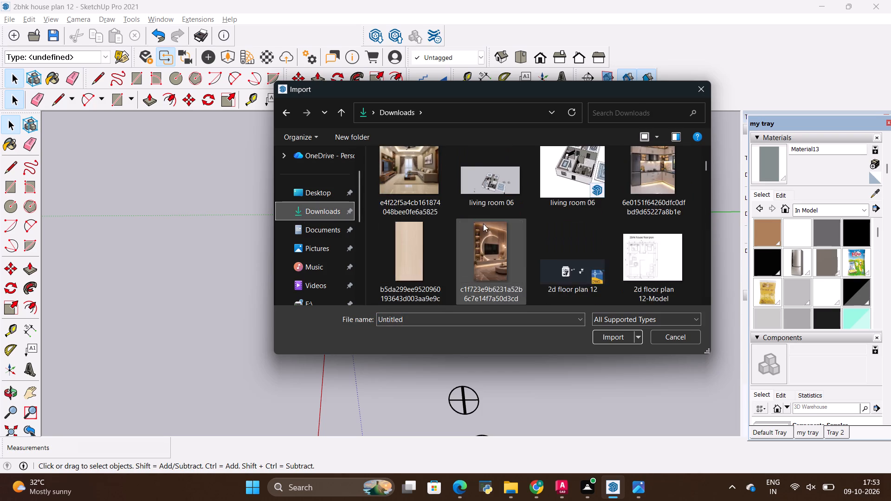
{"action": "scroll", "coordinate": [483, 224], "scroll_direction": "down", "scroll_amount": 5}
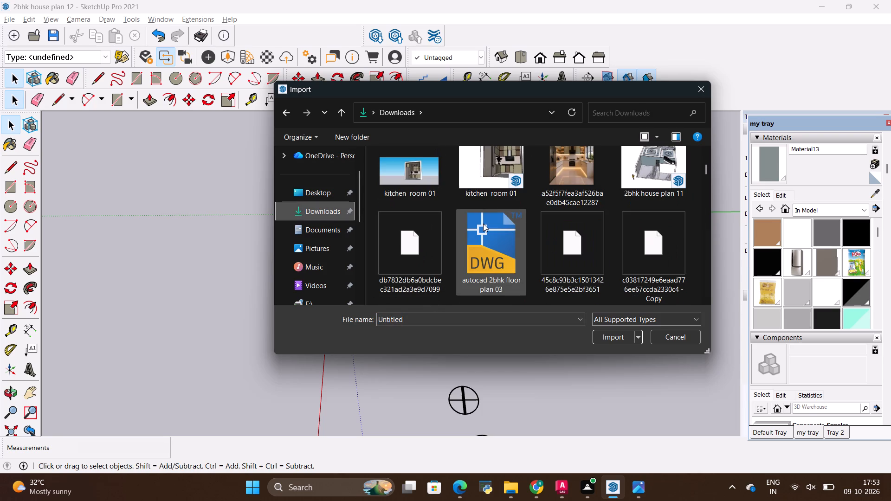
{"action": "scroll", "coordinate": [483, 224], "scroll_direction": "down", "scroll_amount": 3}
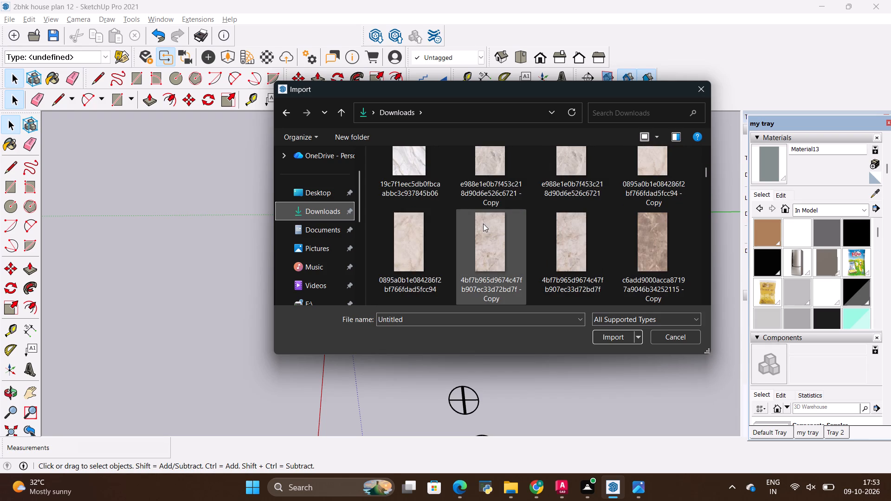
{"action": "scroll", "coordinate": [483, 224], "scroll_direction": "down", "scroll_amount": 5}
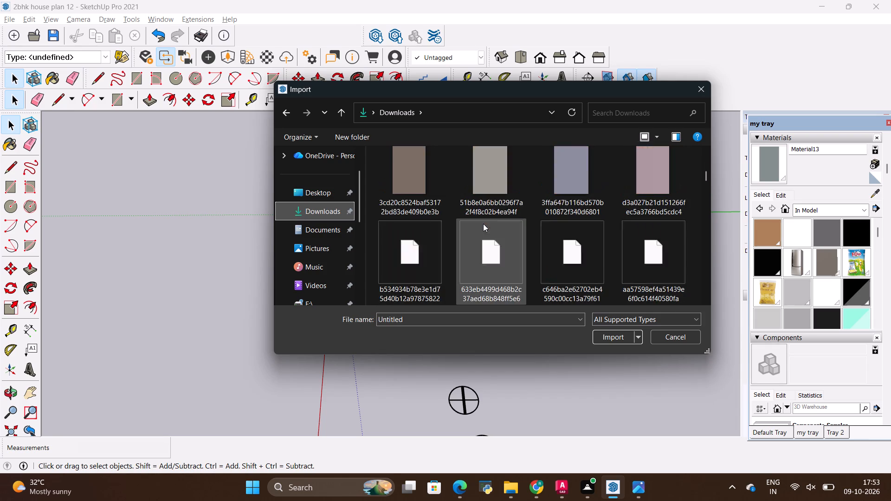
{"action": "scroll", "coordinate": [483, 224], "scroll_direction": "down", "scroll_amount": 4}
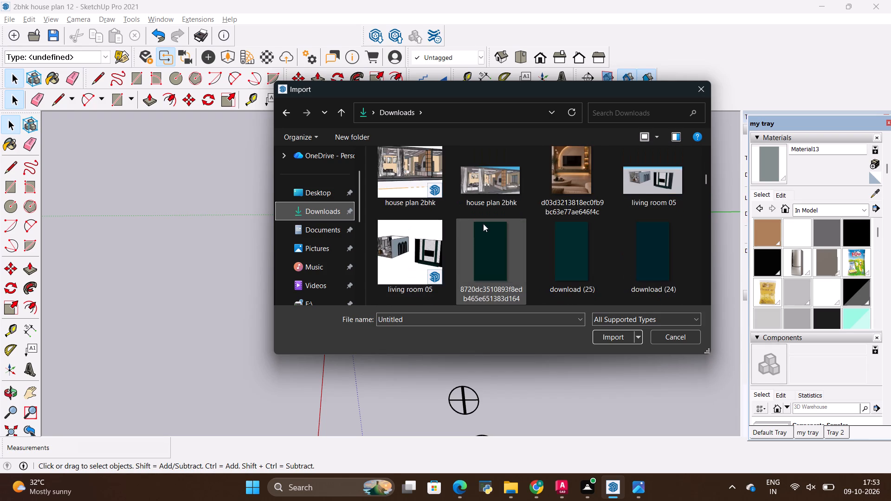
{"action": "scroll", "coordinate": [483, 224], "scroll_direction": "down", "scroll_amount": 5}
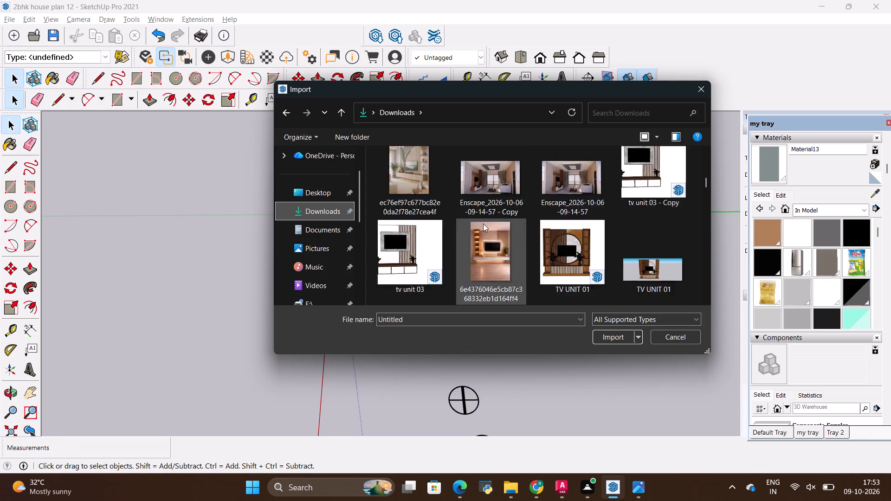
{"action": "scroll", "coordinate": [483, 224], "scroll_direction": "down", "scroll_amount": 2}
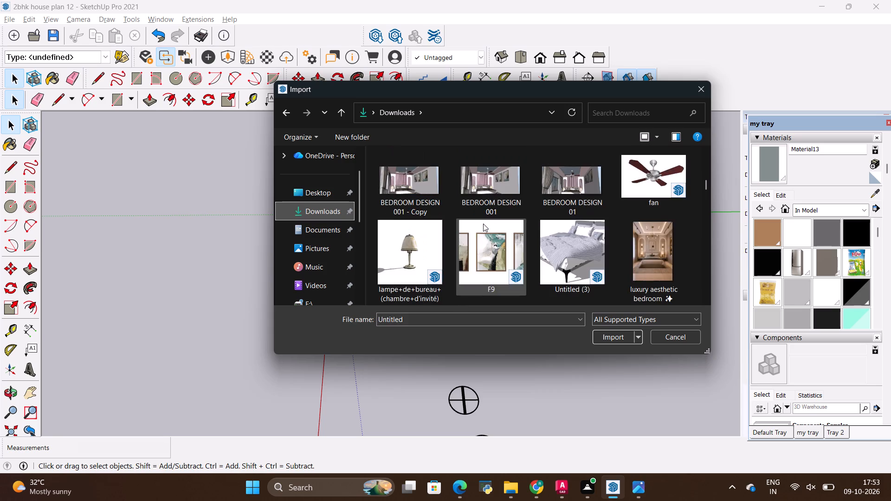
{"action": "scroll", "coordinate": [483, 224], "scroll_direction": "down", "scroll_amount": 1}
{"action": "scroll", "coordinate": [483, 224], "scroll_direction": "up", "scroll_amount": 1}
{"action": "scroll", "coordinate": [483, 224], "scroll_direction": "down", "scroll_amount": 1}
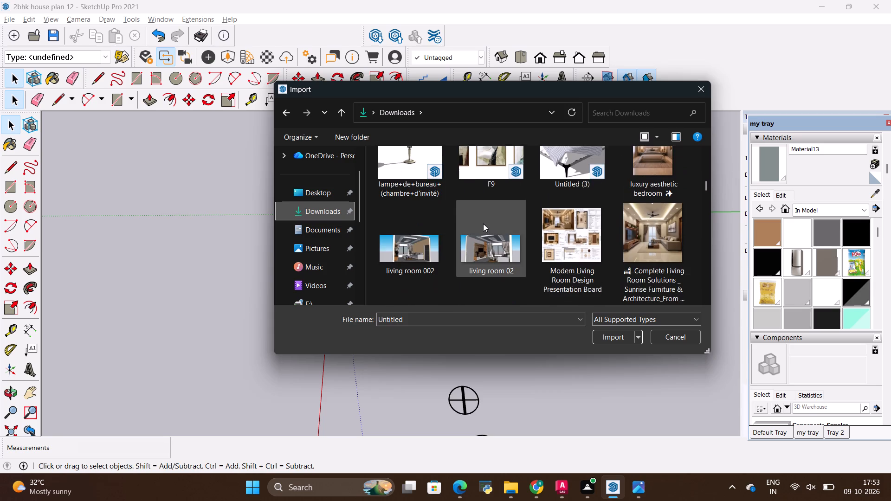
{"action": "scroll", "coordinate": [483, 224], "scroll_direction": "down", "scroll_amount": 3}
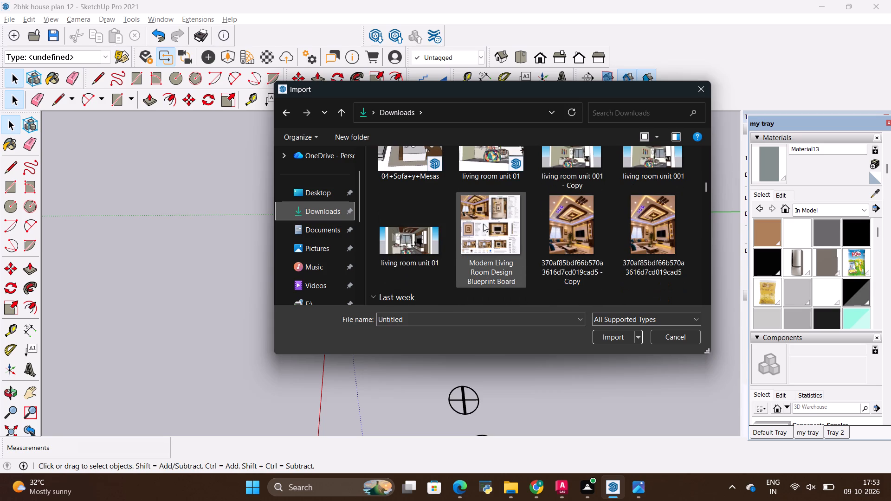
{"action": "scroll", "coordinate": [483, 224], "scroll_direction": "down", "scroll_amount": 4}
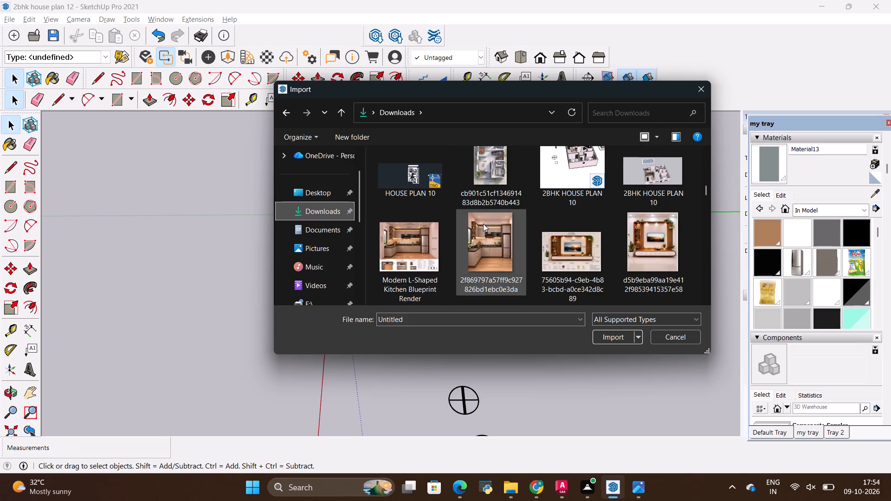
{"action": "scroll", "coordinate": [483, 224], "scroll_direction": "down", "scroll_amount": 3}
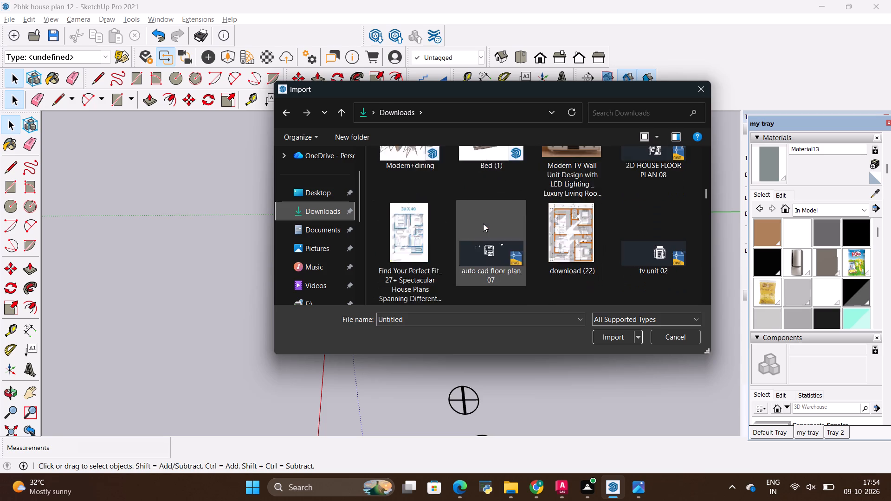
{"action": "scroll", "coordinate": [483, 224], "scroll_direction": "down", "scroll_amount": 3}
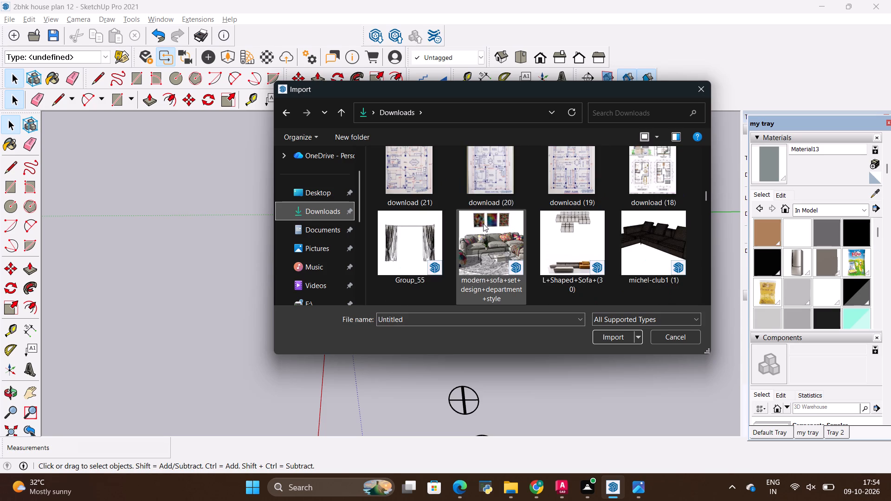
{"action": "scroll", "coordinate": [483, 224], "scroll_direction": "down", "scroll_amount": 1}
{"action": "scroll", "coordinate": [483, 224], "scroll_direction": "up", "scroll_amount": 1}
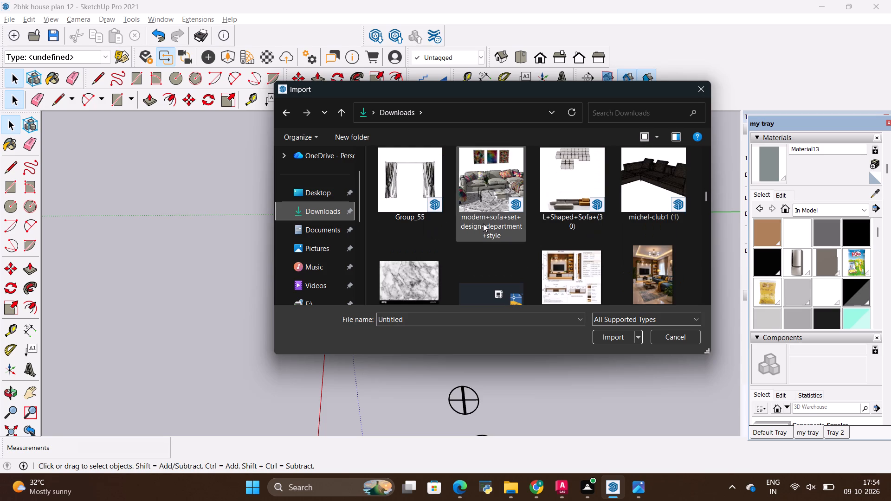
{"action": "scroll", "coordinate": [483, 224], "scroll_direction": "up", "scroll_amount": 1}
{"action": "scroll", "coordinate": [483, 224], "scroll_direction": "down", "scroll_amount": 1}
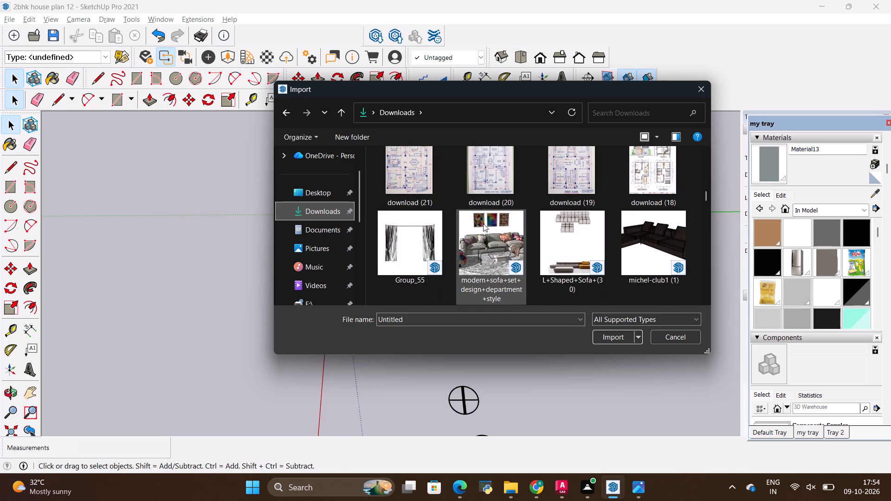
{"action": "scroll", "coordinate": [483, 224], "scroll_direction": "down", "scroll_amount": 4}
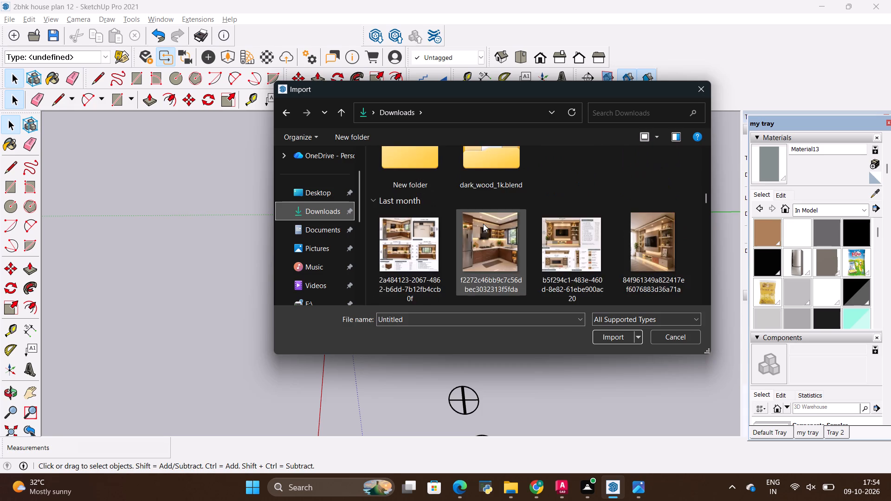
{"action": "scroll", "coordinate": [483, 224], "scroll_direction": "down", "scroll_amount": 3}
{"action": "scroll", "coordinate": [483, 224], "scroll_direction": "up", "scroll_amount": 1}
{"action": "scroll", "coordinate": [483, 224], "scroll_direction": "down", "scroll_amount": 2}
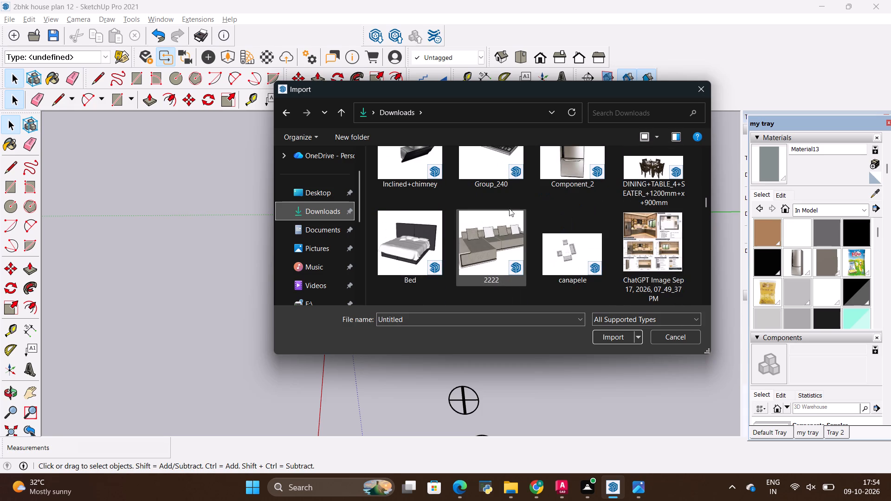
{"action": "left_click", "coordinate": [638, 166]}
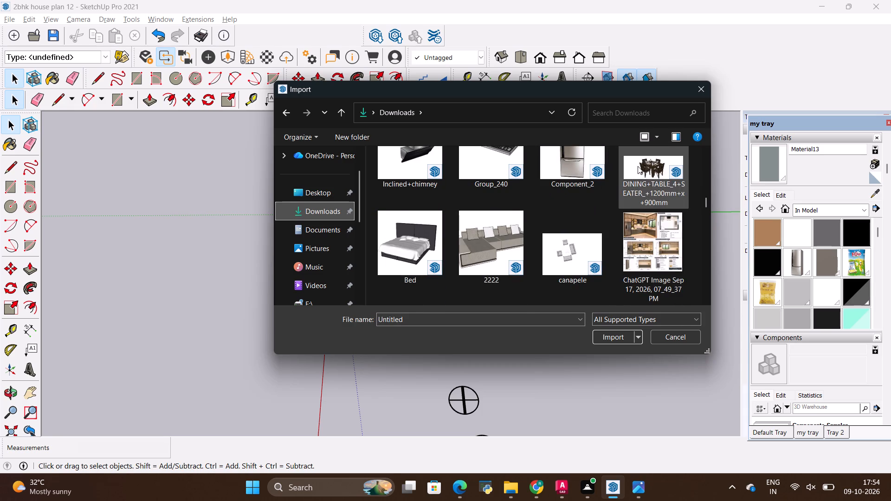
{"action": "left_click", "coordinate": [619, 334]}
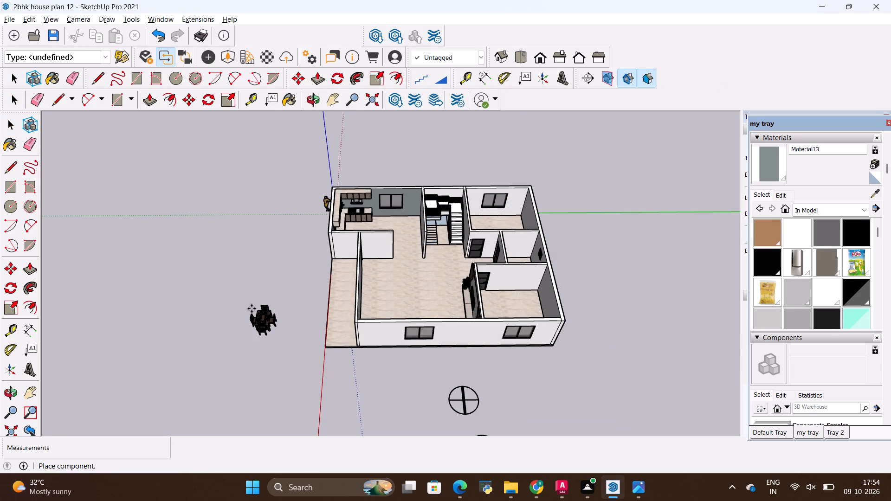
{"action": "left_click", "coordinate": [278, 288]}
Move the four-seater dining set from outside the house onto the floor between the kitchen and the staircase wall, near the window.
{"action": "scroll", "coordinate": [311, 309], "scroll_direction": "up", "scroll_amount": 5}
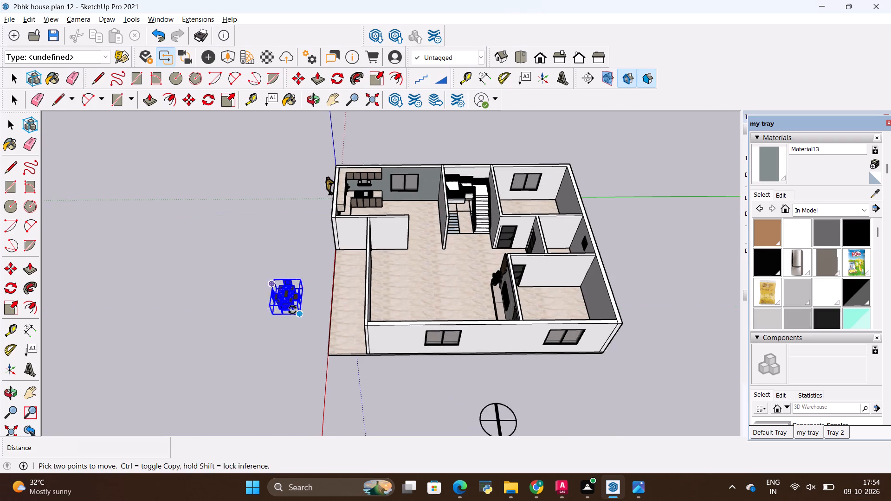
{"action": "scroll", "coordinate": [292, 310], "scroll_direction": "up", "scroll_amount": 20}
{"action": "scroll", "coordinate": [292, 310], "scroll_direction": "up", "scroll_amount": 5}
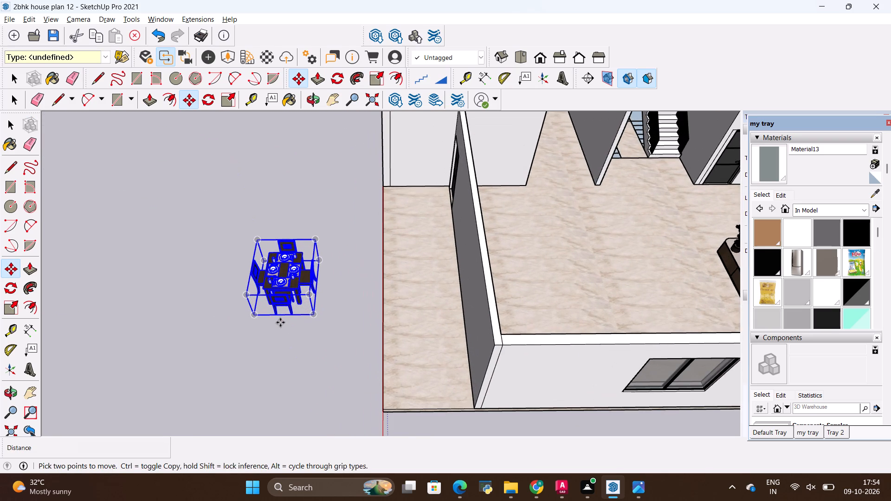
{"action": "key", "text": "m"}
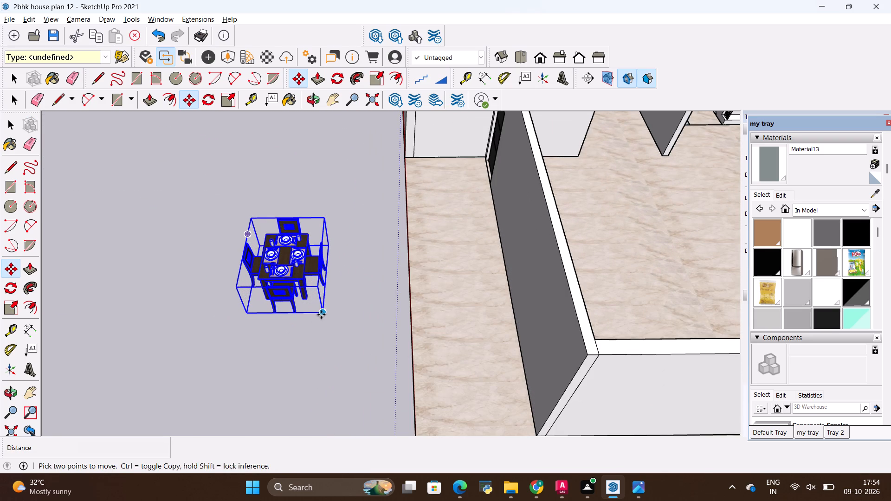
{"action": "left_click", "coordinate": [322, 315]}
{"action": "scroll", "coordinate": [254, 362], "scroll_direction": "down", "scroll_amount": 20}
{"action": "scroll", "coordinate": [254, 362], "scroll_direction": "down", "scroll_amount": 1}
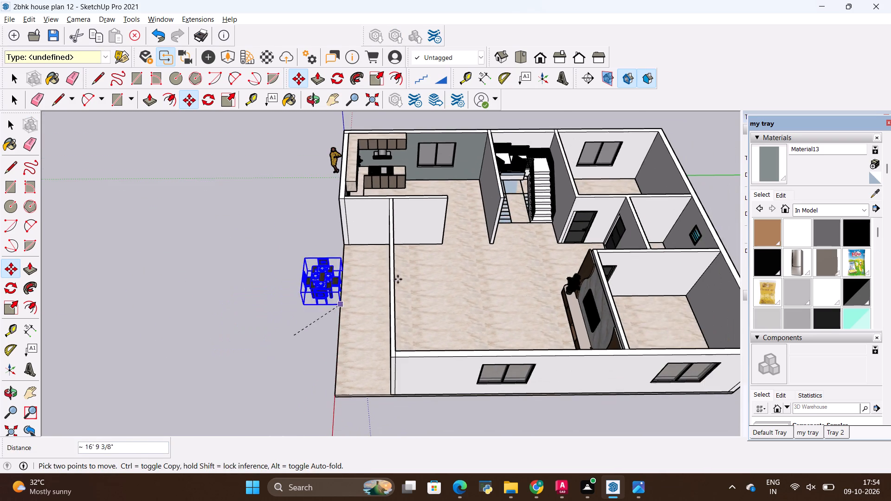
{"action": "scroll", "coordinate": [398, 279], "scroll_direction": "up", "scroll_amount": 1}
{"action": "middle_click_drag", "start_coordinate": [398, 279], "coordinate": [292, 346]}
{"action": "scroll", "coordinate": [483, 225], "scroll_direction": "up", "scroll_amount": 4}
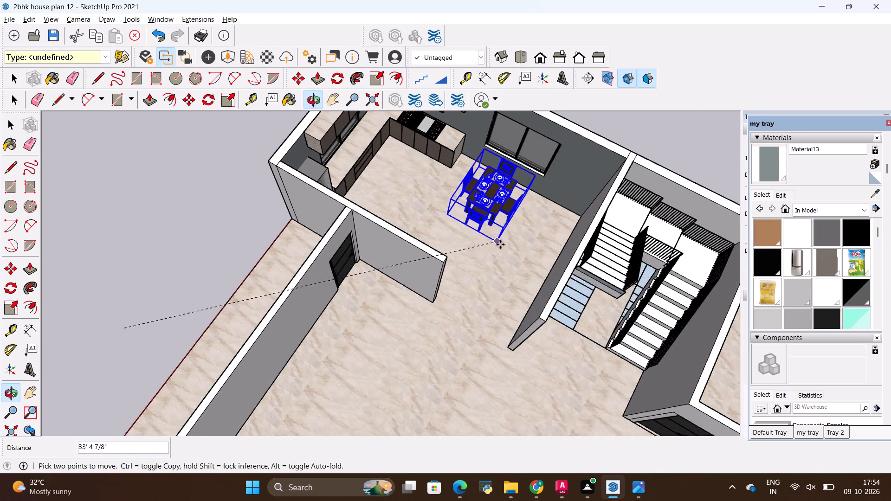
{"action": "scroll", "coordinate": [500, 244], "scroll_direction": "up", "scroll_amount": 3}
{"action": "left_click", "coordinate": [534, 289]}
{"action": "key", "text": "space"}
{"action": "left_click", "coordinate": [481, 313]}
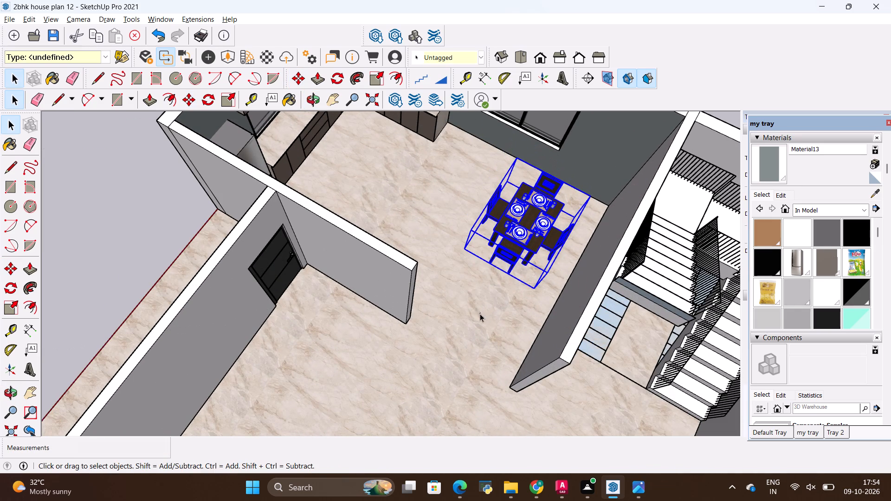
Examine the dining set's placement and size beside the kitchen from above, from eye level and from the kitchen side.
{"action": "scroll", "coordinate": [410, 329], "scroll_direction": "down", "scroll_amount": 2}
{"action": "scroll", "coordinate": [410, 329], "scroll_direction": "up", "scroll_amount": 1}
{"action": "scroll", "coordinate": [410, 329], "scroll_direction": "down", "scroll_amount": 5}
{"action": "middle_click_drag", "start_coordinate": [409, 330], "coordinate": [595, 241]}
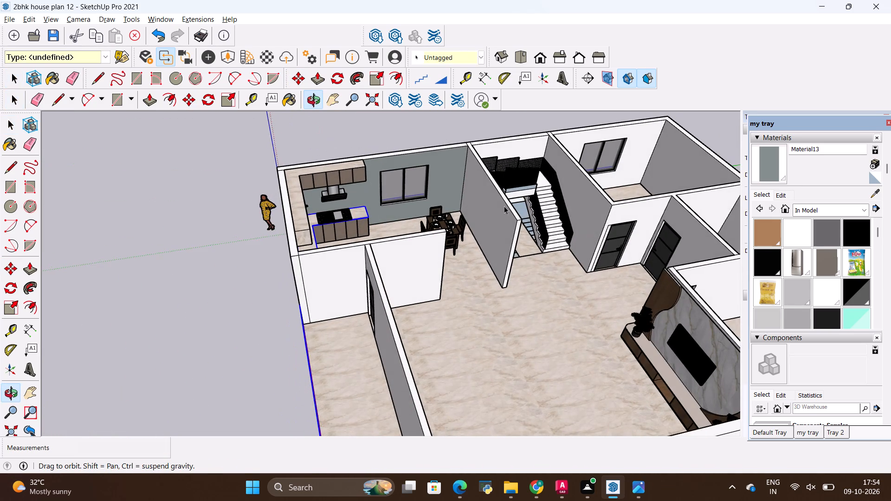
{"action": "key", "text": "space"}
{"action": "left_click", "coordinate": [389, 117]}
{"action": "scroll", "coordinate": [446, 143], "scroll_direction": "up", "scroll_amount": 10}
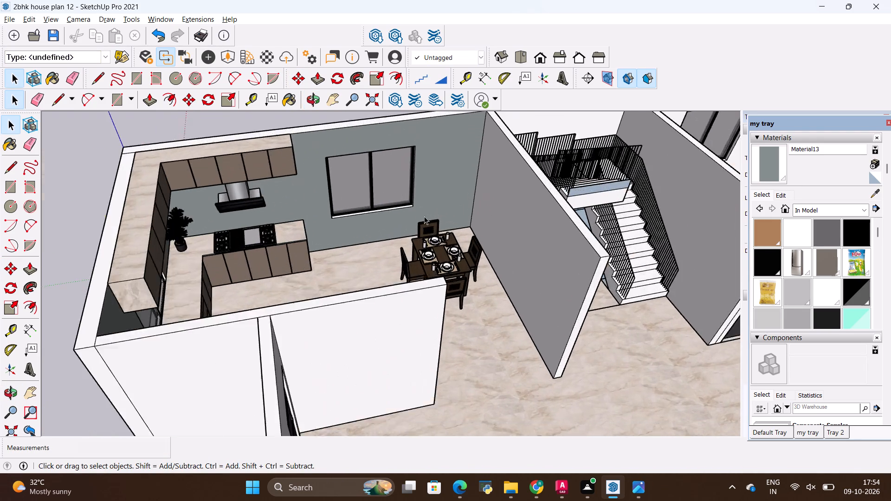
{"action": "scroll", "coordinate": [424, 216], "scroll_direction": "up", "scroll_amount": 5}
{"action": "middle_click_drag", "start_coordinate": [402, 297], "coordinate": [381, 332]}
{"action": "middle_click_drag", "start_coordinate": [381, 332], "coordinate": [333, 209]}
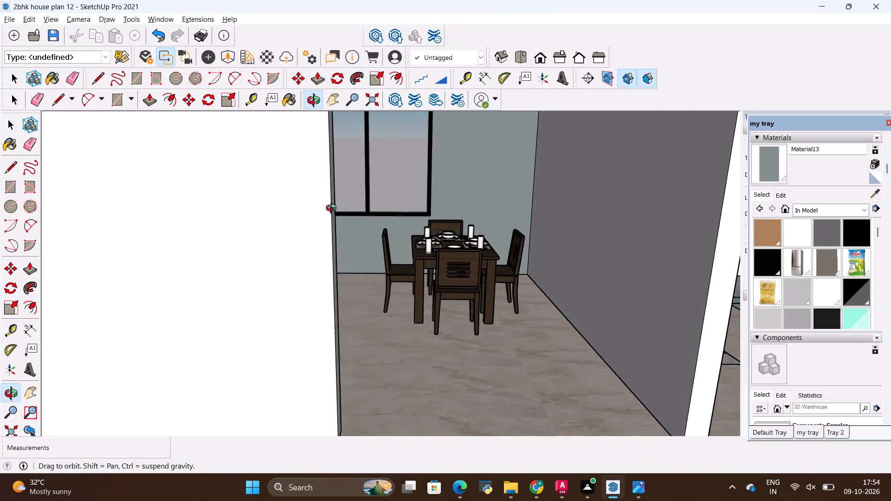
{"action": "middle_click_drag", "start_coordinate": [333, 209], "coordinate": [323, 191]}
{"action": "middle_click_drag", "start_coordinate": [320, 186], "coordinate": [317, 181]}
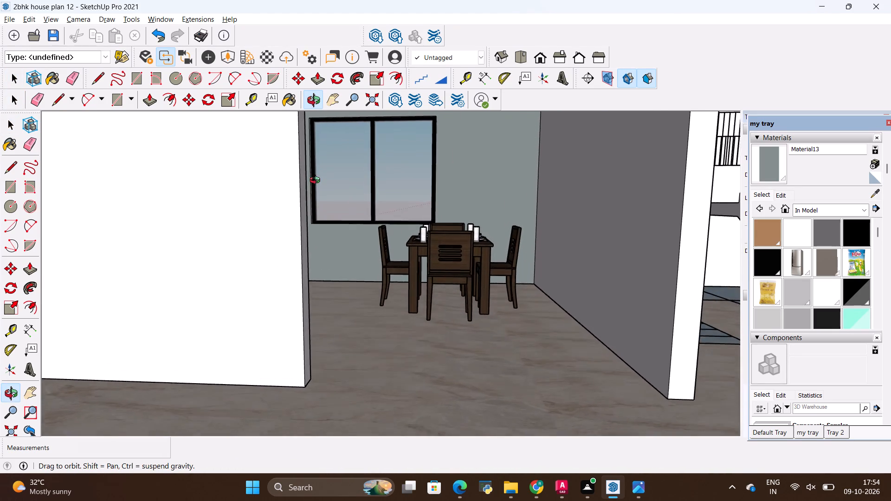
{"action": "middle_click_drag", "start_coordinate": [317, 181], "coordinate": [600, 277]}
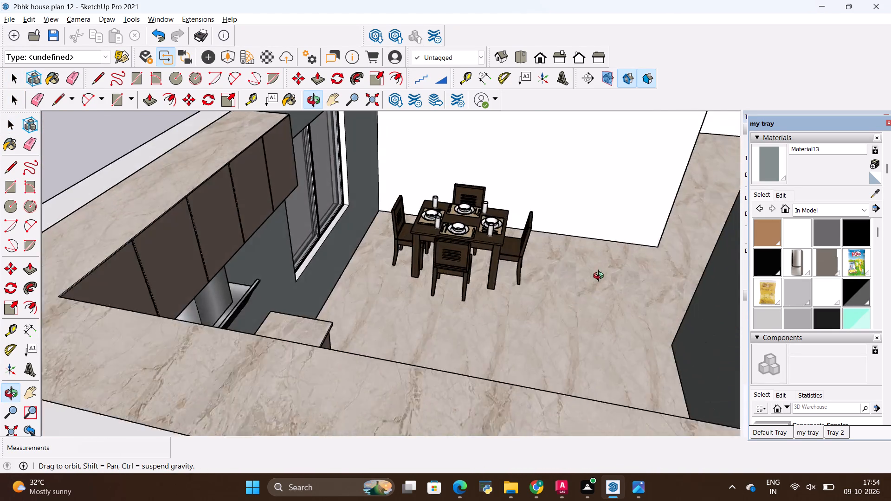
{"action": "middle_click_drag", "start_coordinate": [600, 277], "coordinate": [554, 278]}
Enlarge the dining set uniformly with the Scale tool.
{"action": "left_click", "coordinate": [471, 257]}
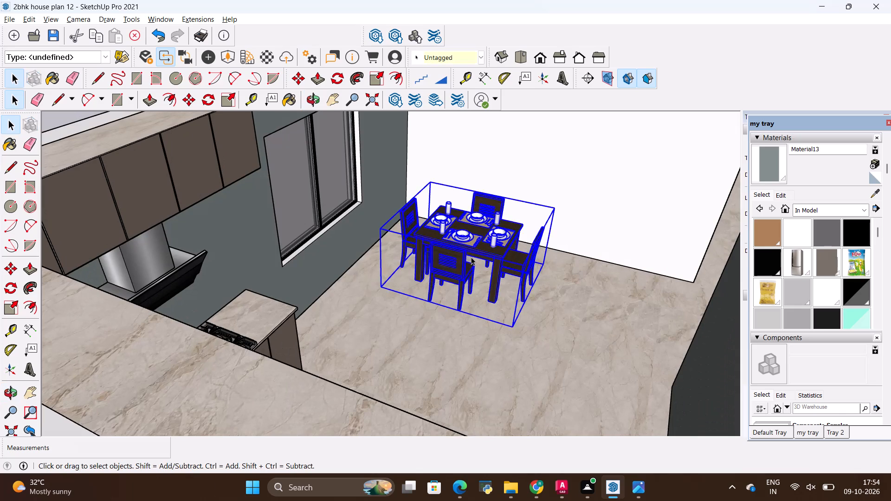
{"action": "key", "text": "s"}
{"action": "left_click", "coordinate": [524, 267]}
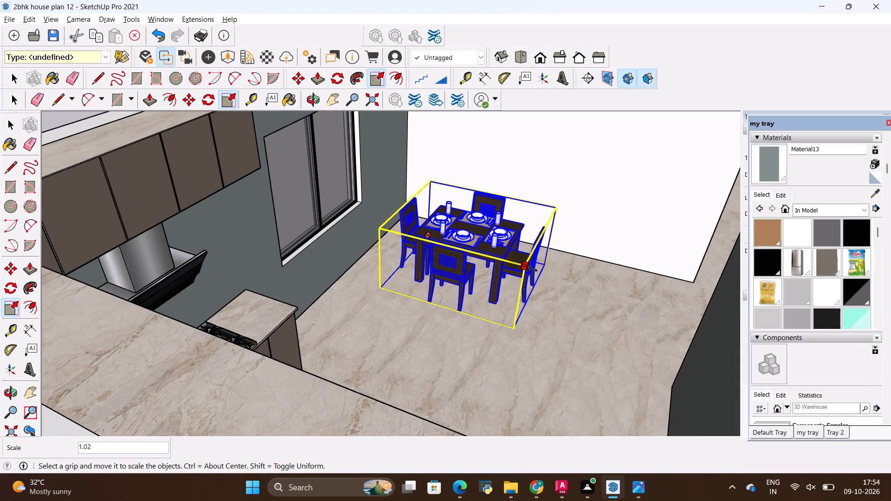
{"action": "left_click", "coordinate": [547, 275]}
{"action": "scroll", "coordinate": [521, 277], "scroll_direction": "down", "scroll_amount": 5}
{"action": "key", "text": "space"}
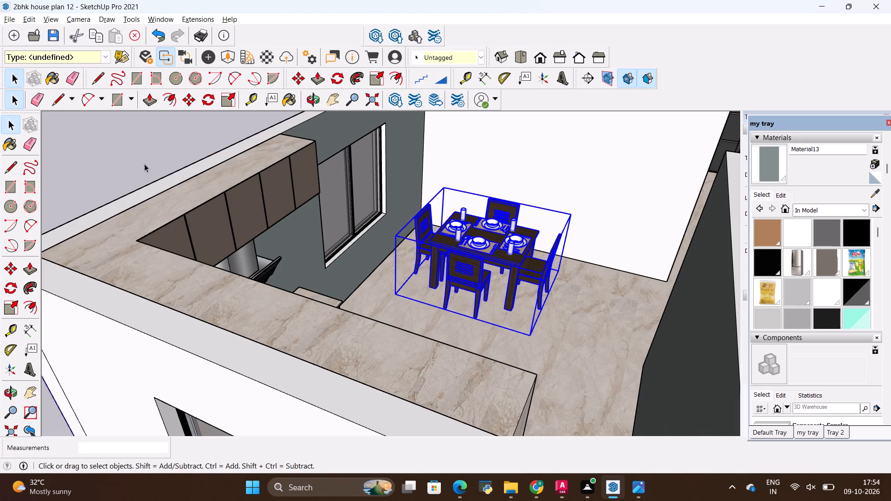
{"action": "left_click", "coordinate": [140, 162]}
Examine the enlarged dining set relative to the kitchen, staircase and living area from several angles.
{"action": "scroll", "coordinate": [492, 331], "scroll_direction": "down", "scroll_amount": 6}
{"action": "middle_click_drag", "start_coordinate": [542, 290], "coordinate": [349, 316]}
{"action": "scroll", "coordinate": [349, 316], "scroll_direction": "up", "scroll_amount": 1}
{"action": "scroll", "coordinate": [425, 287], "scroll_direction": "down", "scroll_amount": 6}
{"action": "scroll", "coordinate": [473, 290], "scroll_direction": "down", "scroll_amount": 5}
{"action": "middle_click_drag", "start_coordinate": [520, 321], "coordinate": [263, 294]}
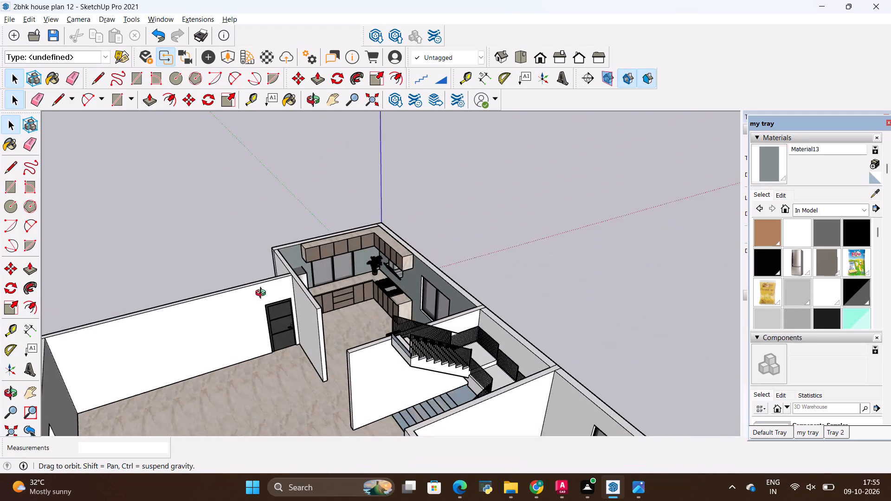
{"action": "middle_click_drag", "start_coordinate": [263, 294], "coordinate": [213, 324]}
{"action": "middle_click_drag", "start_coordinate": [318, 323], "coordinate": [441, 352]}
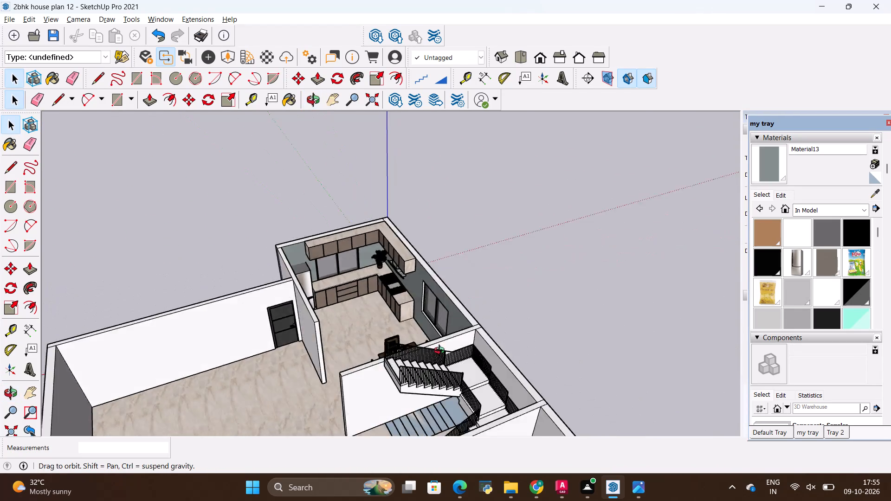
{"action": "middle_click_drag", "start_coordinate": [441, 352], "coordinate": [495, 353]}
{"action": "scroll", "coordinate": [495, 349], "scroll_direction": "up", "scroll_amount": 1}
{"action": "scroll", "coordinate": [535, 244], "scroll_direction": "down", "scroll_amount": 6}
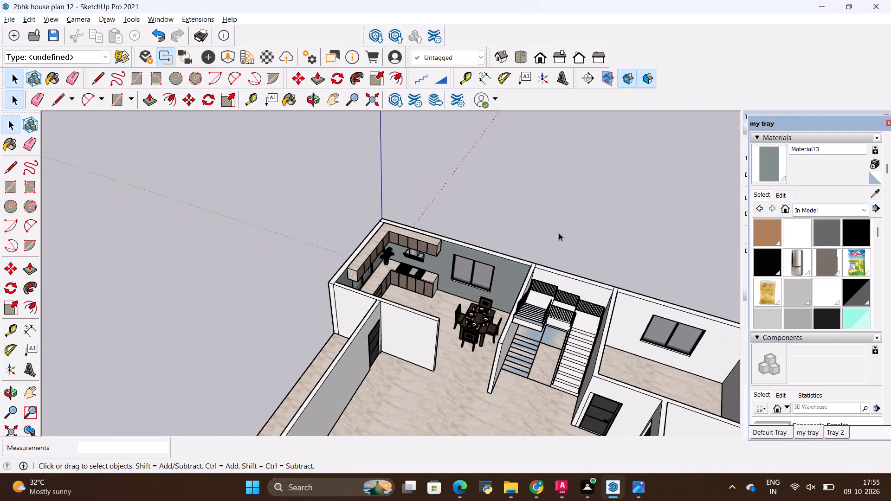
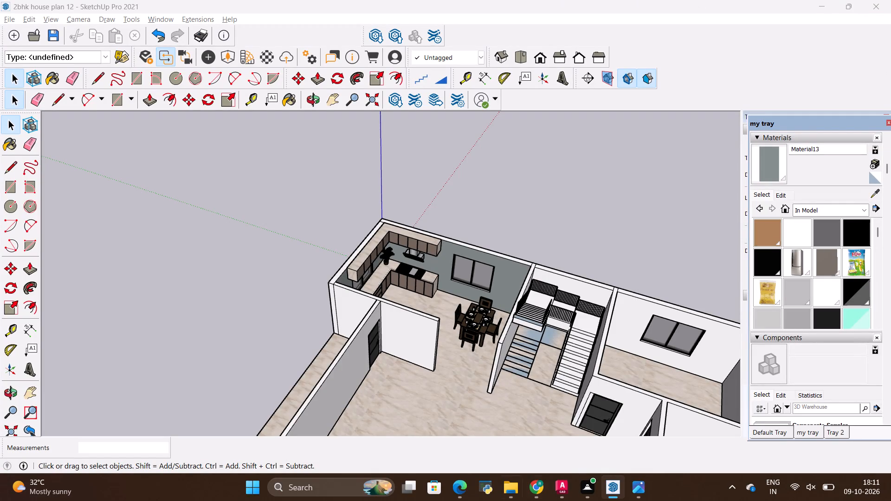
Examine the overall house layout and the furnished kitchen with its cabinets, refrigerator and hob from outside and close up.
{"action": "scroll", "coordinate": [491, 307], "scroll_direction": "down", "scroll_amount": 4}
{"action": "scroll", "coordinate": [490, 263], "scroll_direction": "down", "scroll_amount": 18}
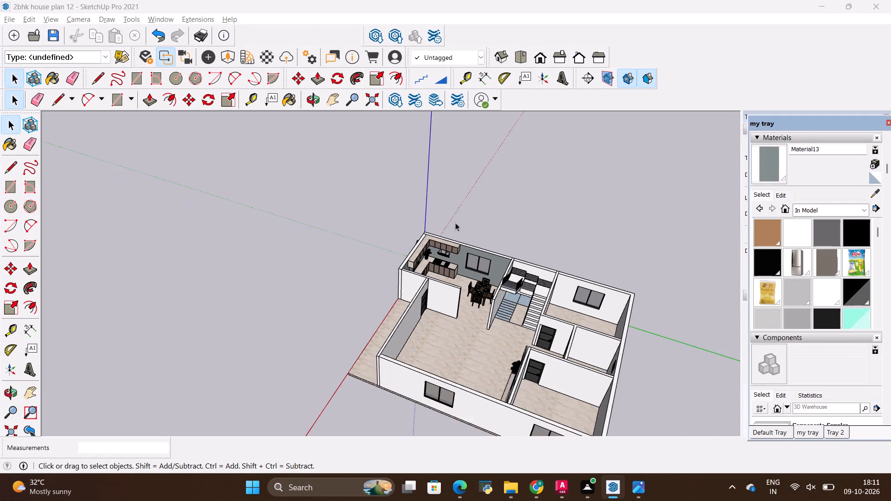
{"action": "scroll", "coordinate": [455, 223], "scroll_direction": "down", "scroll_amount": 1}
{"action": "middle_click_drag", "start_coordinate": [429, 314], "coordinate": [310, 265]}
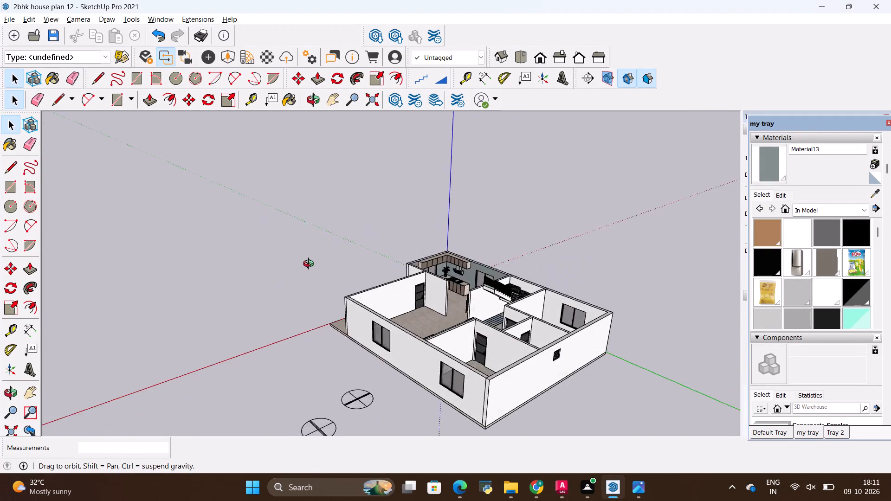
{"action": "middle_click_drag", "start_coordinate": [310, 265], "coordinate": [297, 318]}
{"action": "scroll", "coordinate": [297, 319], "scroll_direction": "down", "scroll_amount": 1}
{"action": "scroll", "coordinate": [431, 333], "scroll_direction": "up", "scroll_amount": 20}
{"action": "scroll", "coordinate": [431, 333], "scroll_direction": "up", "scroll_amount": 1}
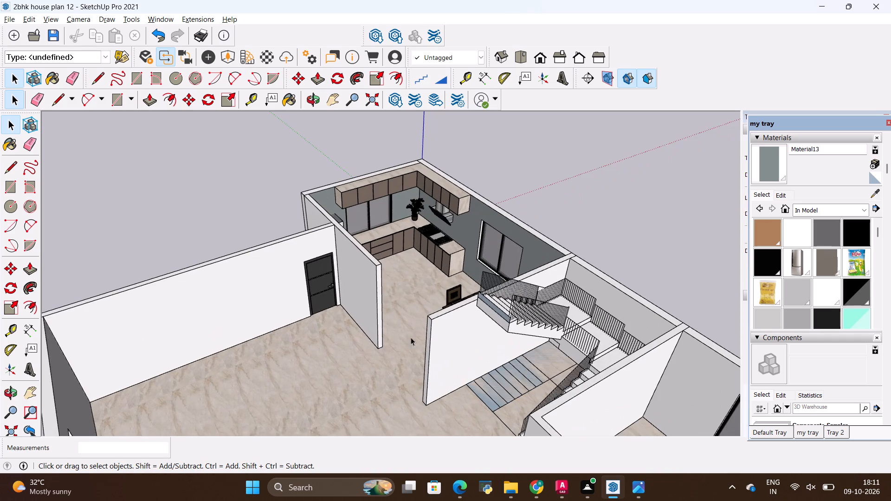
{"action": "scroll", "coordinate": [376, 209], "scroll_direction": "up", "scroll_amount": 9}
{"action": "scroll", "coordinate": [342, 193], "scroll_direction": "up", "scroll_amount": 4}
{"action": "scroll", "coordinate": [326, 190], "scroll_direction": "down", "scroll_amount": 11}
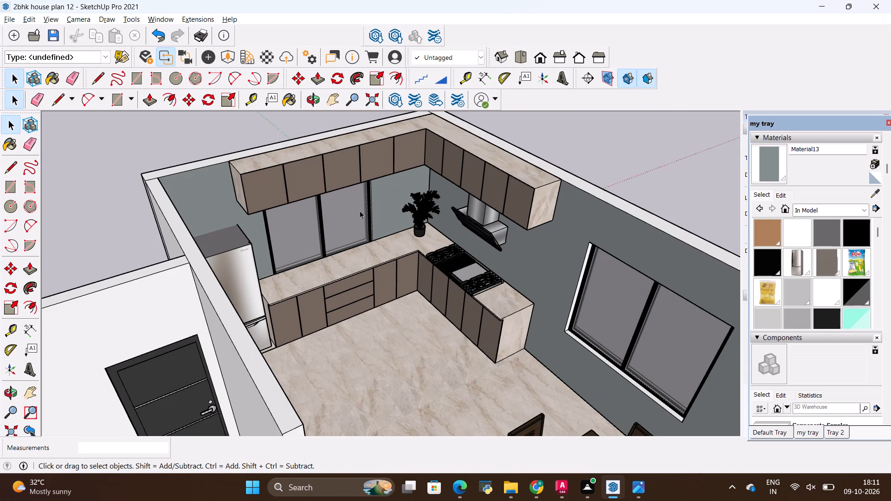
{"action": "scroll", "coordinate": [164, 185], "scroll_direction": "down", "scroll_amount": 4}
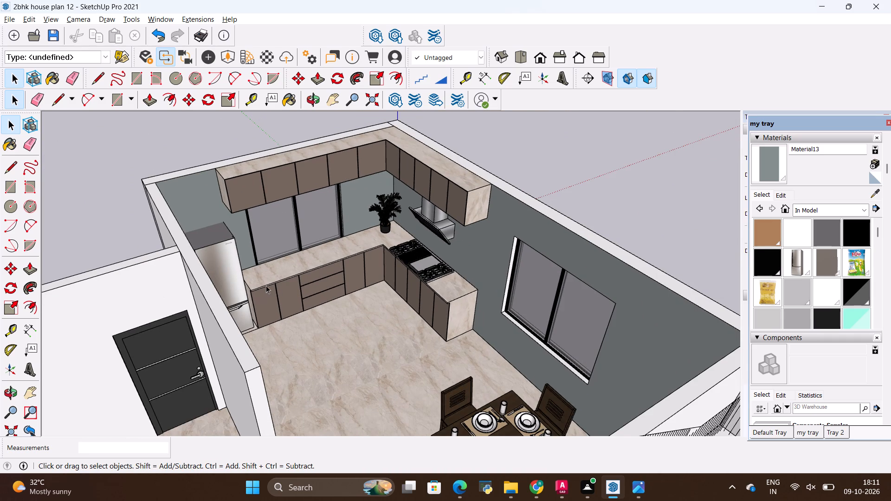
{"action": "scroll", "coordinate": [266, 285], "scroll_direction": "down", "scroll_amount": 4}
{"action": "scroll", "coordinate": [202, 144], "scroll_direction": "down", "scroll_amount": 5}
{"action": "scroll", "coordinate": [259, 237], "scroll_direction": "down", "scroll_amount": 3}
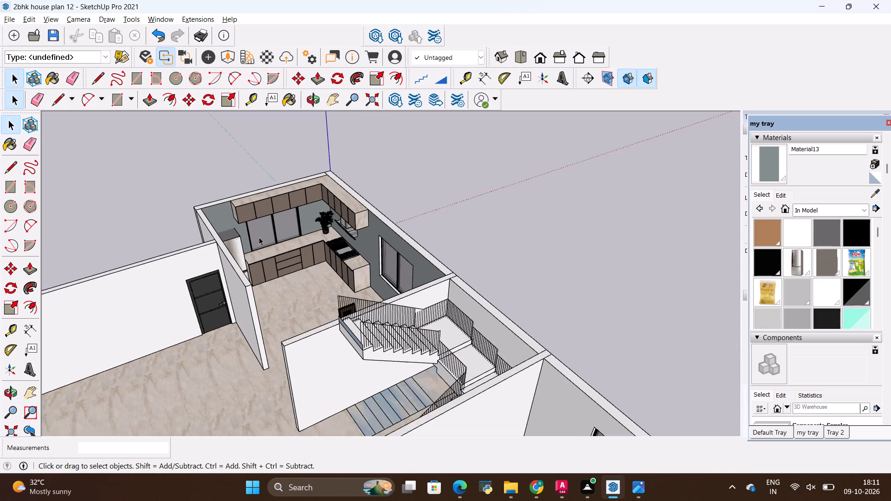
{"action": "scroll", "coordinate": [259, 237], "scroll_direction": "down", "scroll_amount": 4}
{"action": "middle_click_drag", "start_coordinate": [262, 332], "coordinate": [307, 321]}
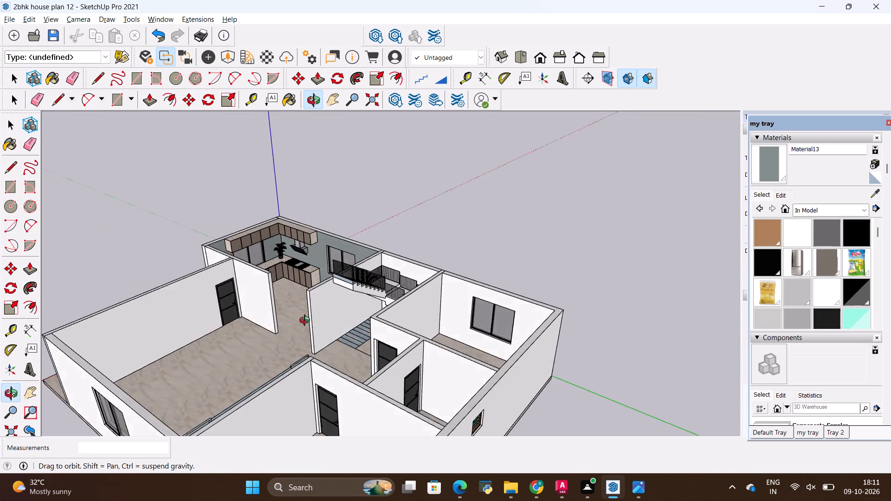
{"action": "middle_click_drag", "start_coordinate": [307, 321], "coordinate": [302, 323]}
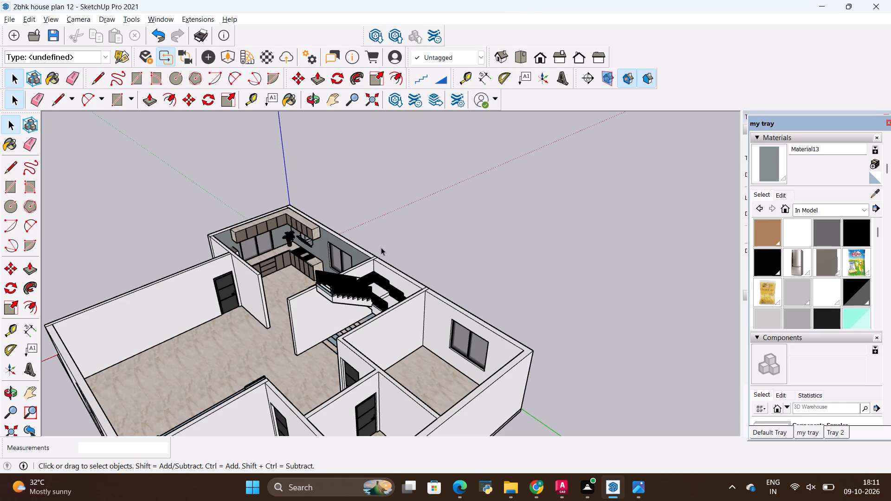
Examine the kitchen and dining area beside the staircase from the living room side and from above the stairs.
{"action": "key", "text": "space"}
{"action": "scroll", "coordinate": [315, 203], "scroll_direction": "down", "scroll_amount": 5}
{"action": "scroll", "coordinate": [258, 281], "scroll_direction": "up", "scroll_amount": 8}
{"action": "middle_click_drag", "start_coordinate": [343, 218], "coordinate": [384, 260]}
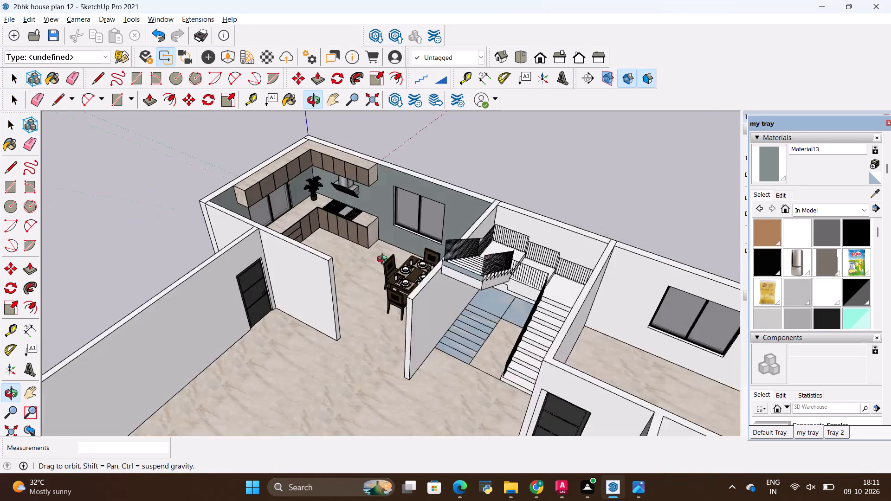
{"action": "middle_click_drag", "start_coordinate": [384, 260], "coordinate": [274, 276]}
{"action": "key", "text": "space"}
{"action": "left_click", "coordinate": [485, 222]}
{"action": "scroll", "coordinate": [388, 204], "scroll_direction": "up", "scroll_amount": 5}
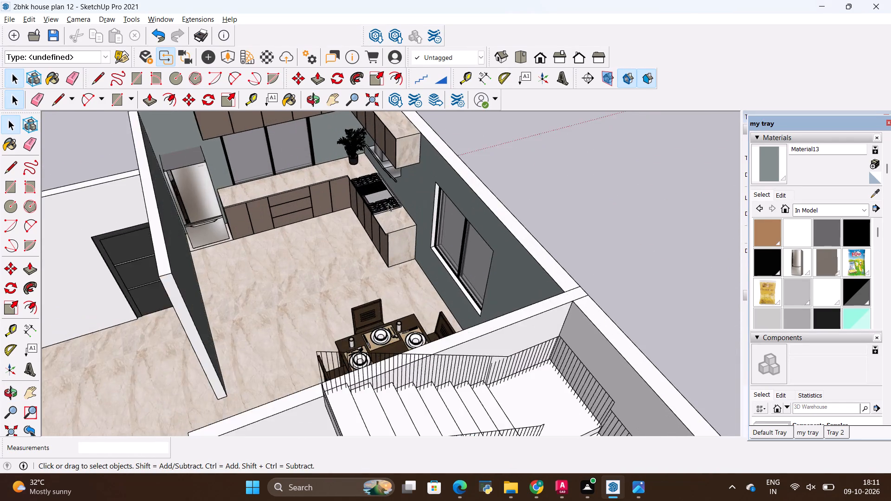
{"action": "scroll", "coordinate": [388, 203], "scroll_direction": "up", "scroll_amount": 7}
{"action": "scroll", "coordinate": [388, 204], "scroll_direction": "down", "scroll_amount": 14}
{"action": "scroll", "coordinate": [388, 204], "scroll_direction": "up", "scroll_amount": 1}
{"action": "scroll", "coordinate": [388, 204], "scroll_direction": "down", "scroll_amount": 4}
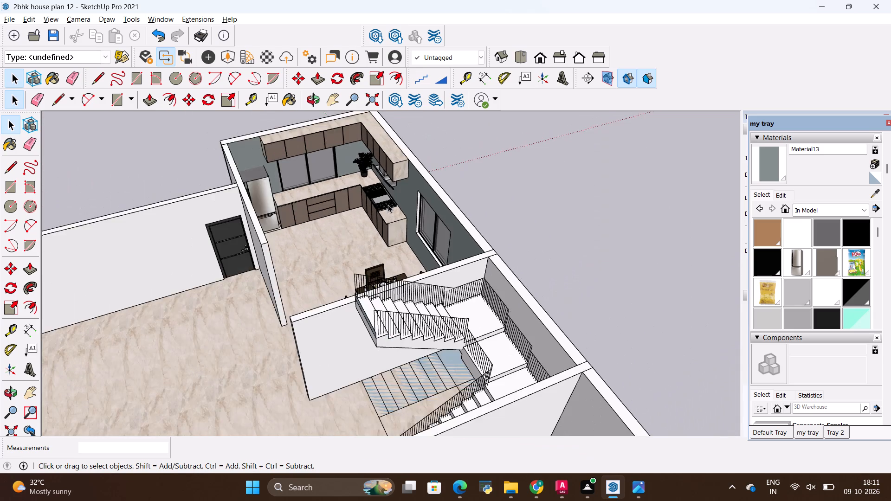
{"action": "scroll", "coordinate": [388, 205], "scroll_direction": "down", "scroll_amount": 3}
{"action": "scroll", "coordinate": [384, 201], "scroll_direction": "up", "scroll_amount": 5}
{"action": "scroll", "coordinate": [347, 180], "scroll_direction": "down", "scroll_amount": 5}
{"action": "key", "text": "space"}
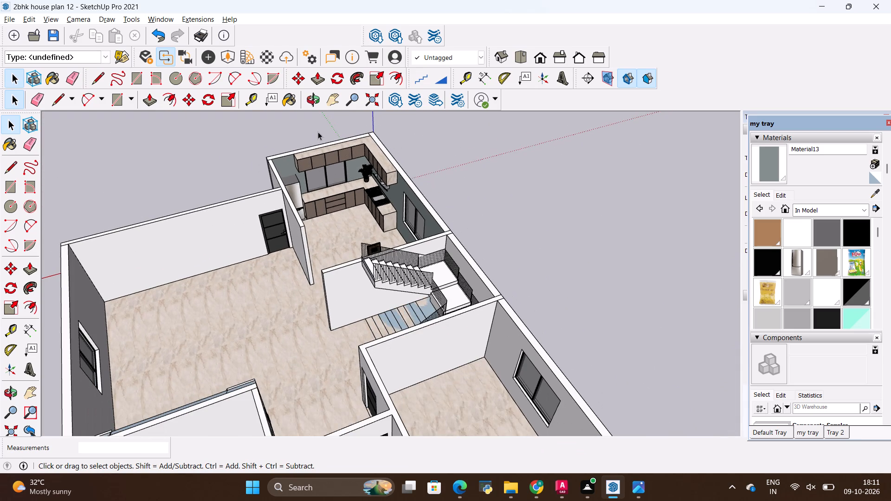
{"action": "scroll", "coordinate": [287, 273], "scroll_direction": "up", "scroll_amount": 1}
{"action": "middle_click_drag", "start_coordinate": [288, 273], "coordinate": [425, 233]}
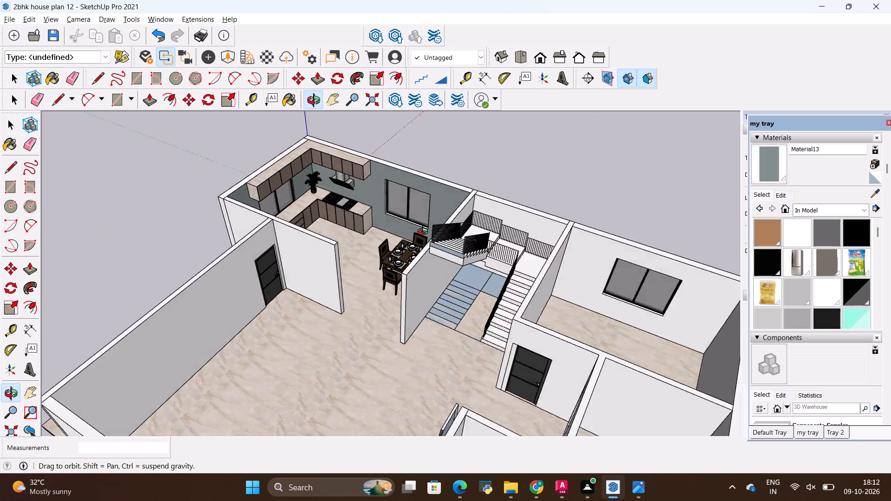
{"action": "middle_click_drag", "start_coordinate": [425, 233], "coordinate": [308, 257]}
{"action": "scroll", "coordinate": [348, 130], "scroll_direction": "up", "scroll_amount": 5}
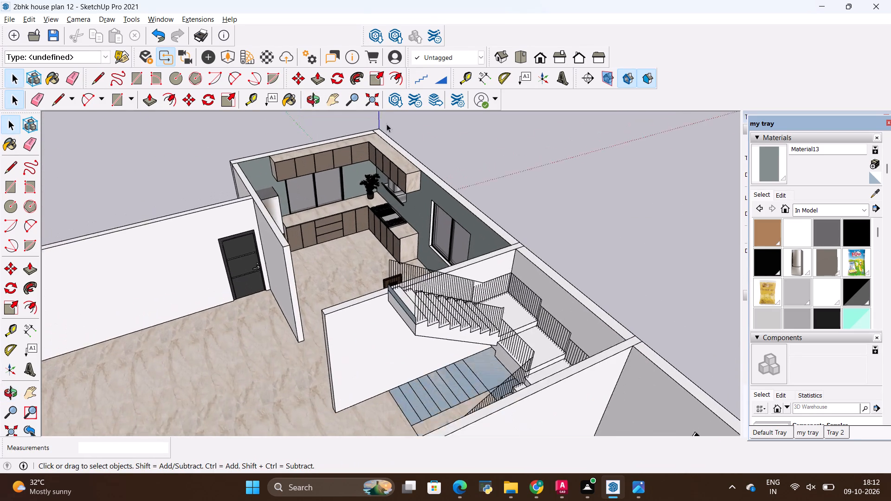
{"action": "scroll", "coordinate": [387, 124], "scroll_direction": "up", "scroll_amount": 1}
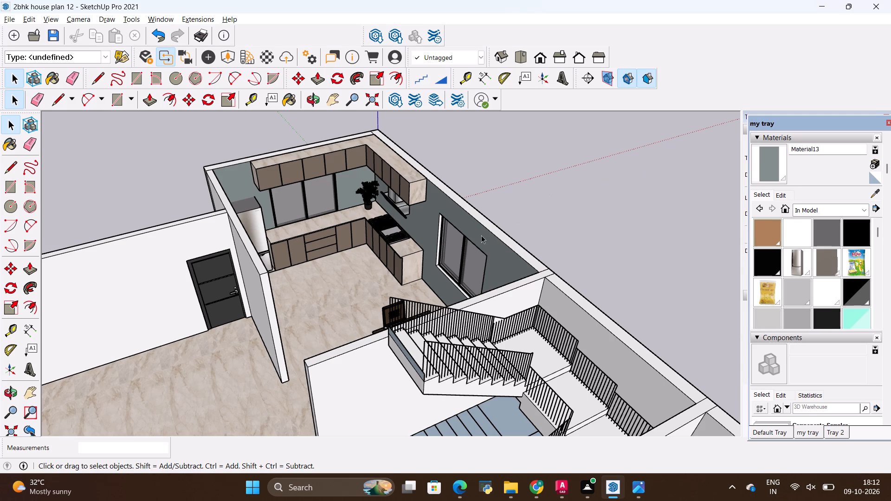
{"action": "scroll", "coordinate": [553, 177], "scroll_direction": "down", "scroll_amount": 3}
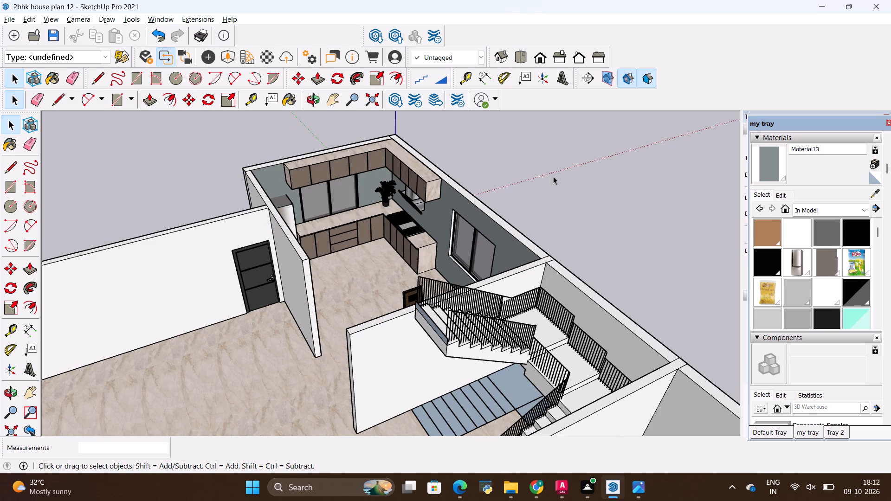
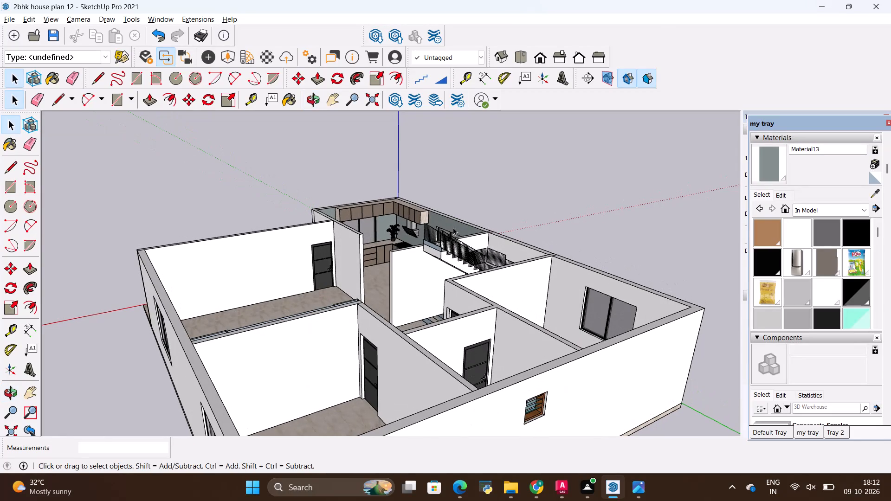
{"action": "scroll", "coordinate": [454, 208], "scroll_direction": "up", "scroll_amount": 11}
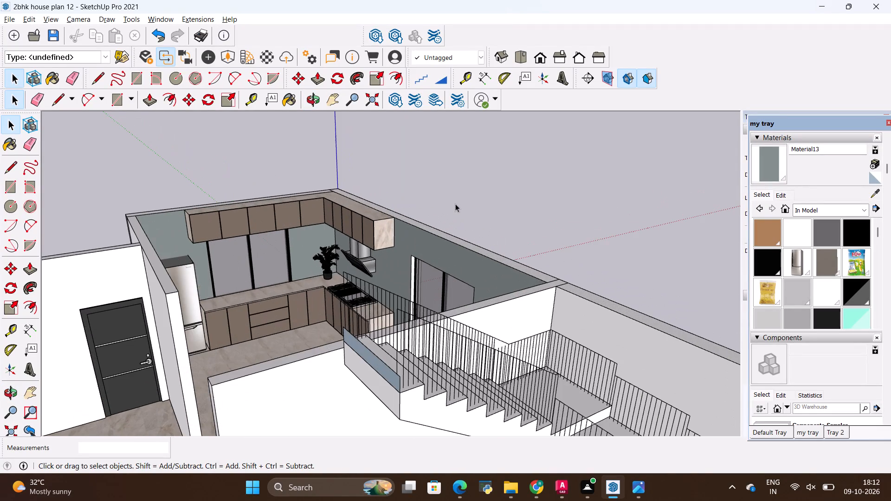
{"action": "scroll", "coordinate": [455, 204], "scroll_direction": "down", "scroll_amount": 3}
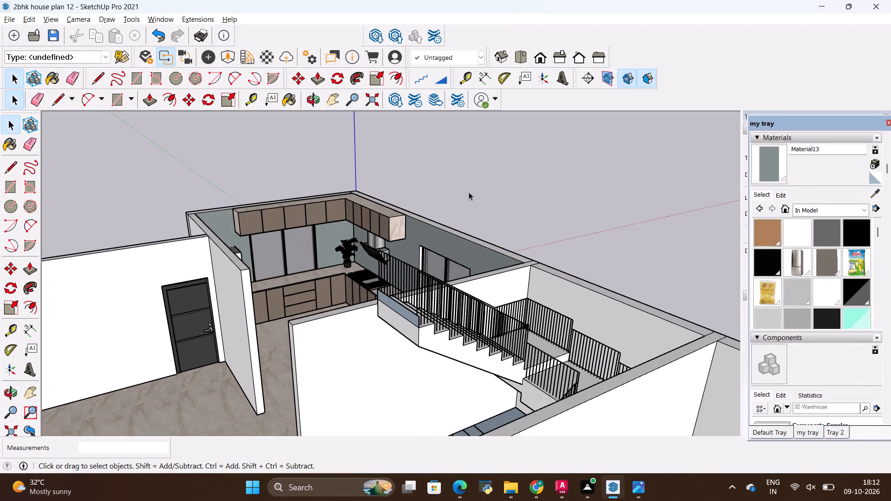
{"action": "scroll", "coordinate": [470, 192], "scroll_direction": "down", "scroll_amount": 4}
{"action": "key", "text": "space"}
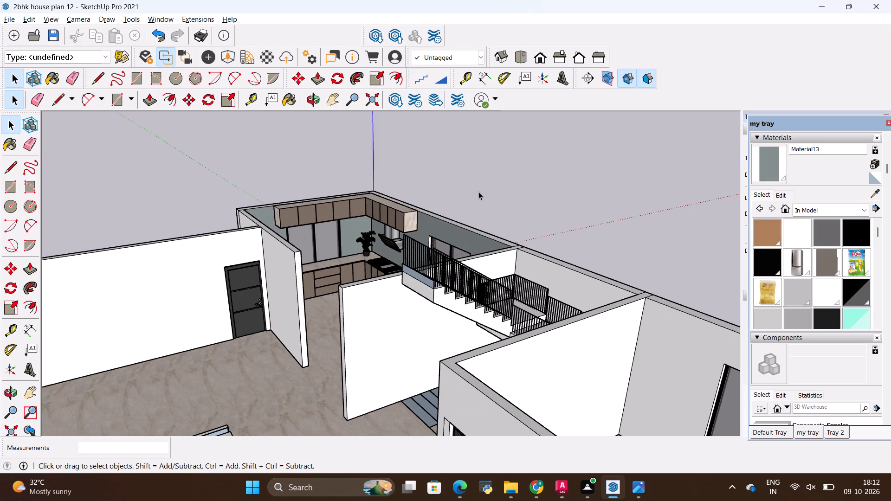
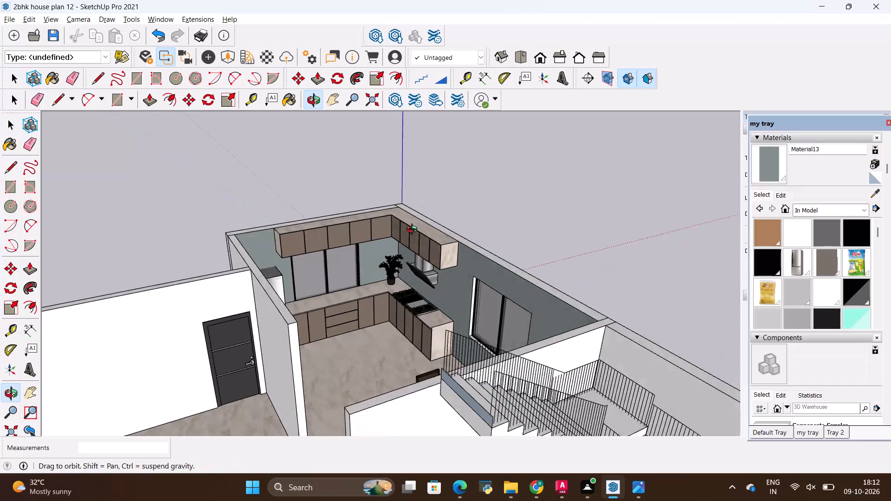
Examine the kitchen's fridge, cabinets, countertop, hob and chimney up close and in relation to the adjoining staircase.
{"action": "scroll", "coordinate": [387, 286], "scroll_direction": "up", "scroll_amount": 7}
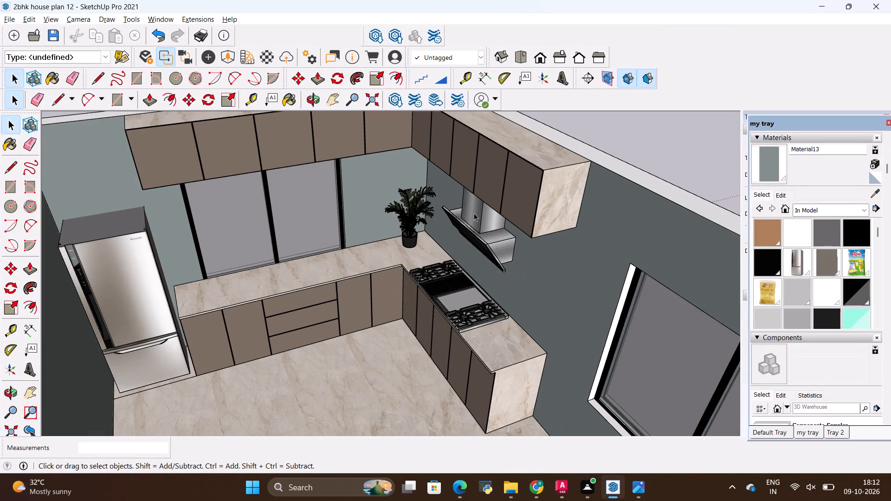
{"action": "middle_click_drag", "start_coordinate": [428, 303], "coordinate": [459, 220]}
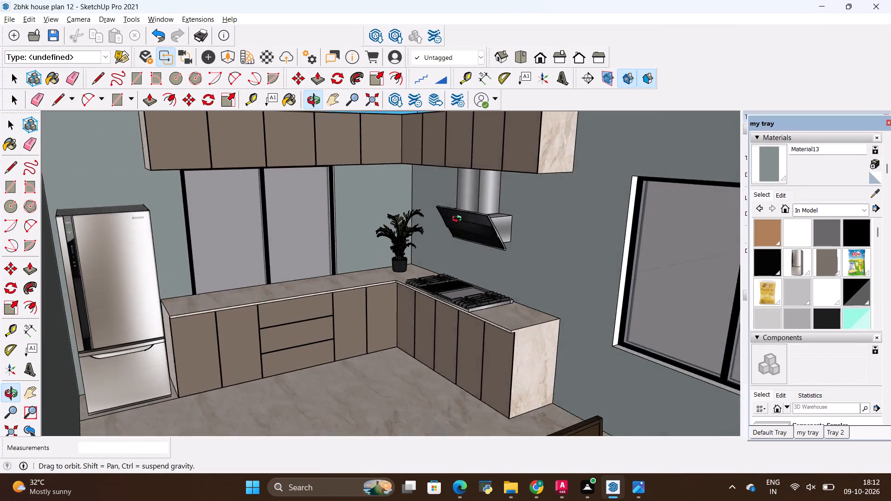
{"action": "middle_click_drag", "start_coordinate": [459, 220], "coordinate": [455, 250]}
{"action": "scroll", "coordinate": [369, 223], "scroll_direction": "down", "scroll_amount": 10}
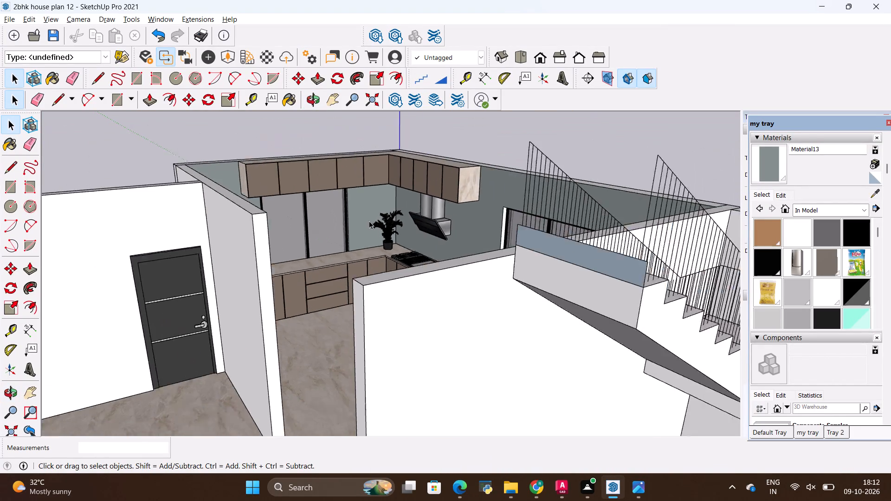
{"action": "scroll", "coordinate": [369, 221], "scroll_direction": "down", "scroll_amount": 7}
{"action": "scroll", "coordinate": [407, 168], "scroll_direction": "up", "scroll_amount": 8}
{"action": "middle_click_drag", "start_coordinate": [365, 264], "coordinate": [367, 266]}
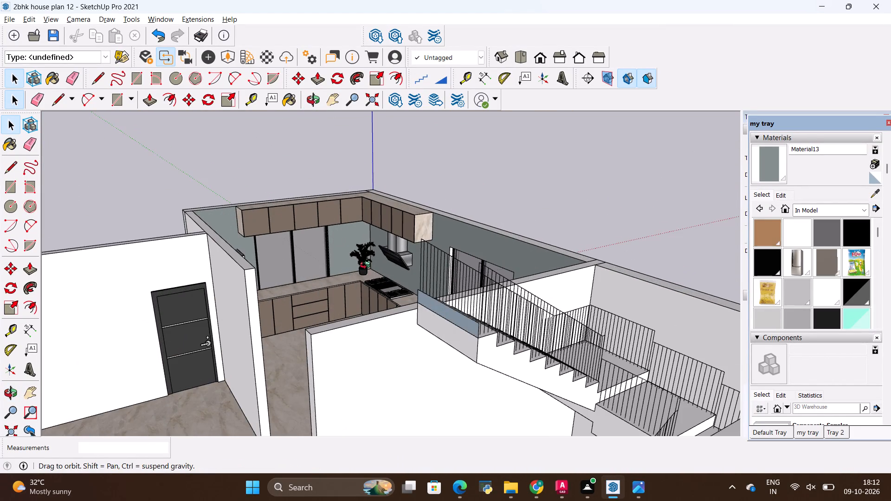
{"action": "middle_click_drag", "start_coordinate": [367, 266], "coordinate": [387, 310]}
{"action": "scroll", "coordinate": [381, 256], "scroll_direction": "up", "scroll_amount": 7}
{"action": "scroll", "coordinate": [386, 299], "scroll_direction": "up", "scroll_amount": 1}
{"action": "middle_click_drag", "start_coordinate": [386, 299], "coordinate": [373, 277]}
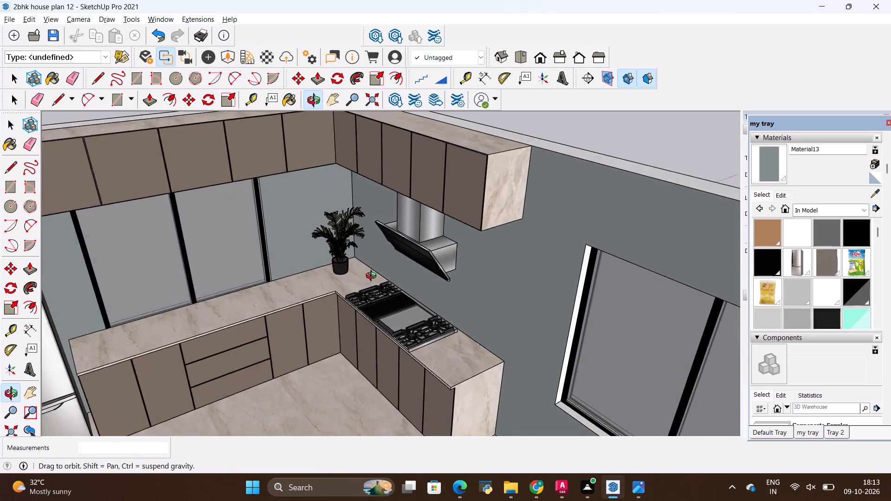
{"action": "middle_click_drag", "start_coordinate": [373, 277], "coordinate": [368, 283]}
Inspect the kitchen's upper cabinet corner from above, and the base cabinets and dining set at eye level.
{"action": "scroll", "coordinate": [370, 270], "scroll_direction": "down", "scroll_amount": 5}
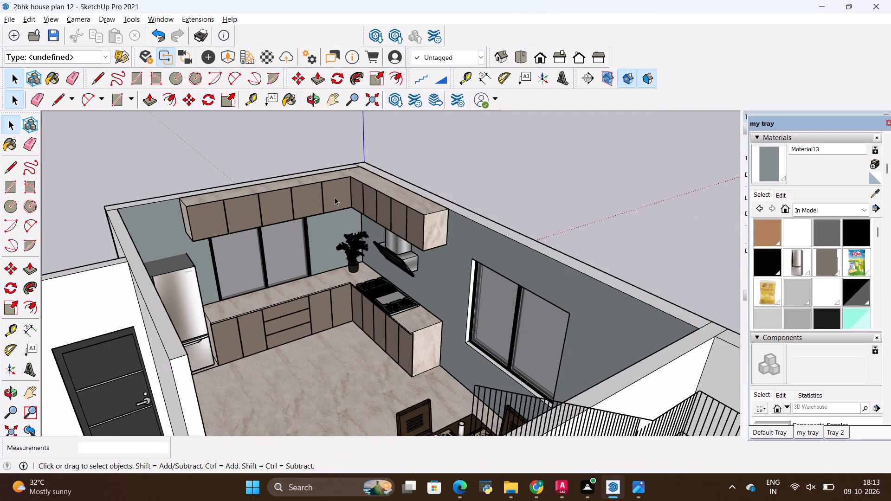
{"action": "scroll", "coordinate": [348, 201], "scroll_direction": "up", "scroll_amount": 8}
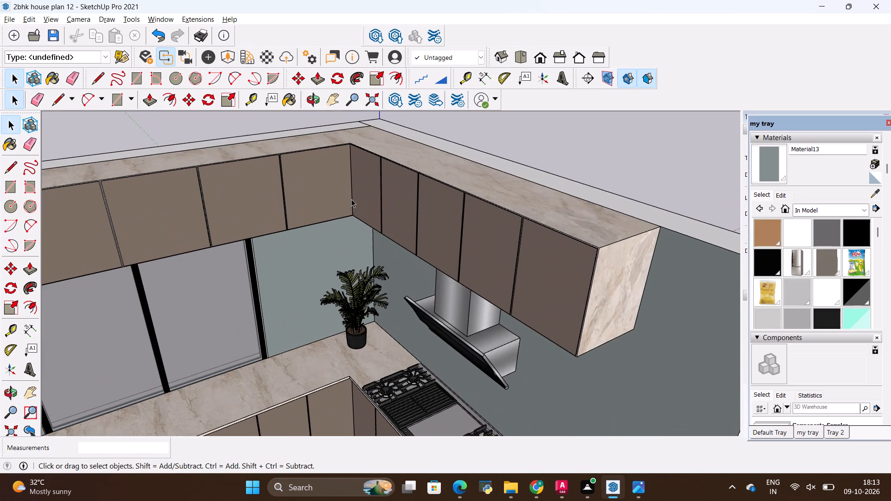
{"action": "scroll", "coordinate": [357, 225], "scroll_direction": "down", "scroll_amount": 4}
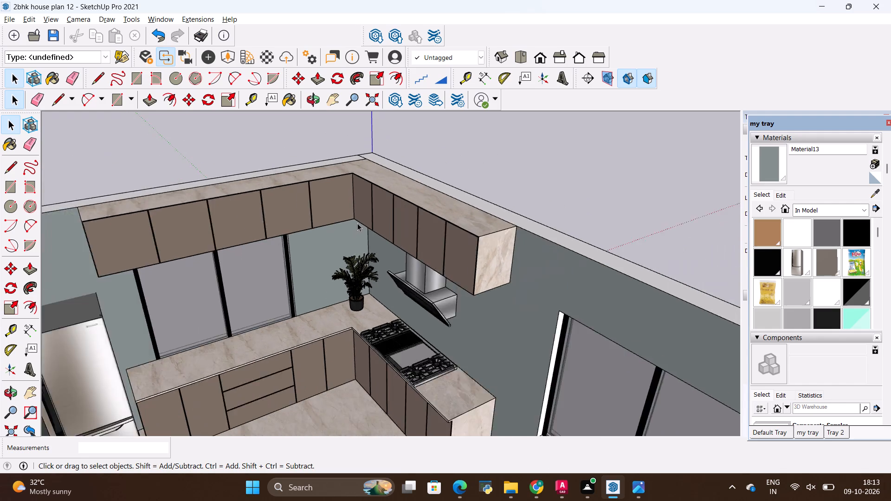
{"action": "scroll", "coordinate": [357, 223], "scroll_direction": "down", "scroll_amount": 5}
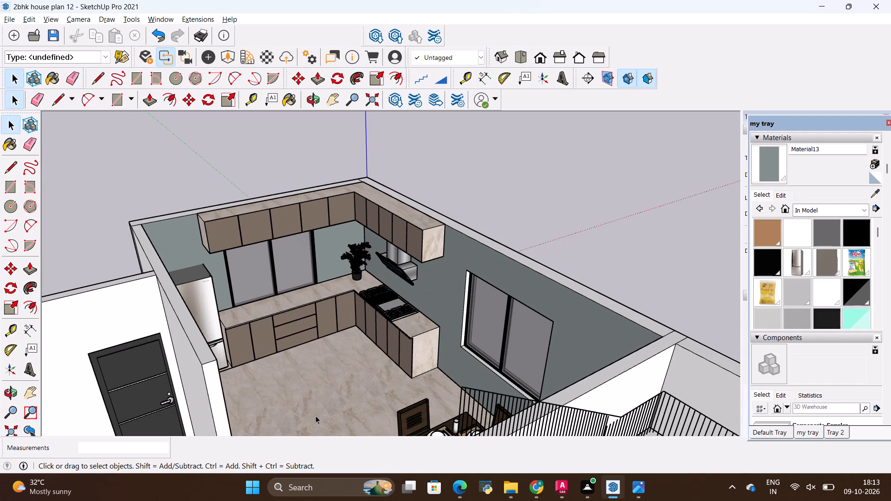
{"action": "scroll", "coordinate": [315, 404], "scroll_direction": "up", "scroll_amount": 4}
{"action": "scroll", "coordinate": [361, 356], "scroll_direction": "up", "scroll_amount": 1}
{"action": "middle_click_drag", "start_coordinate": [361, 356], "coordinate": [392, 279]}
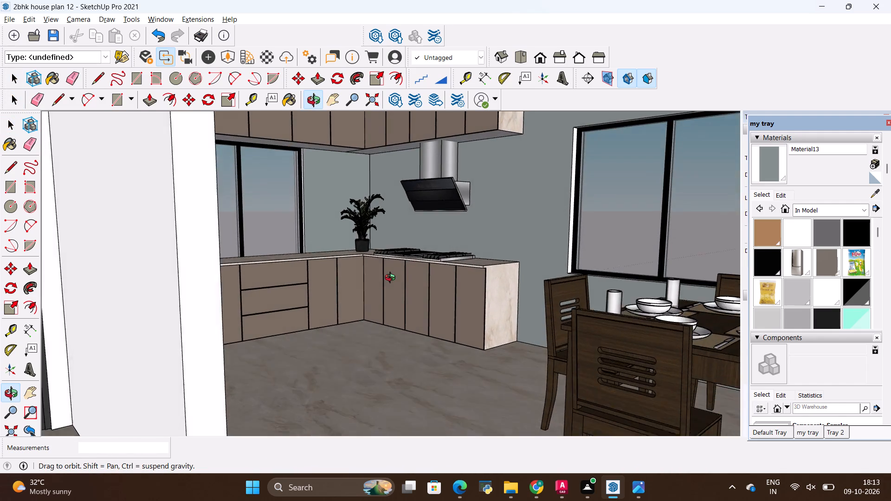
{"action": "middle_click_drag", "start_coordinate": [392, 279], "coordinate": [372, 355]}
{"action": "scroll", "coordinate": [372, 353], "scroll_direction": "down", "scroll_amount": 11}
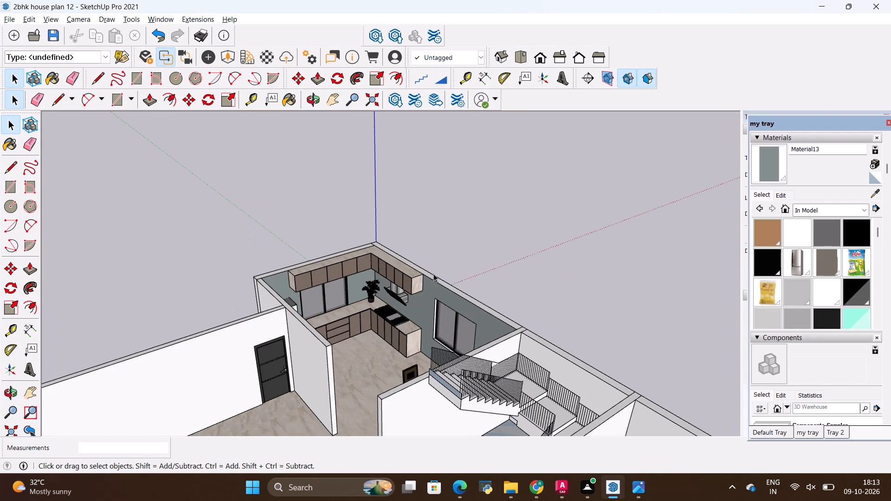
Review the kitchen's marble floor, countertop, windows and wall finish from eye level and from above.
{"action": "scroll", "coordinate": [402, 268], "scroll_direction": "up", "scroll_amount": 8}
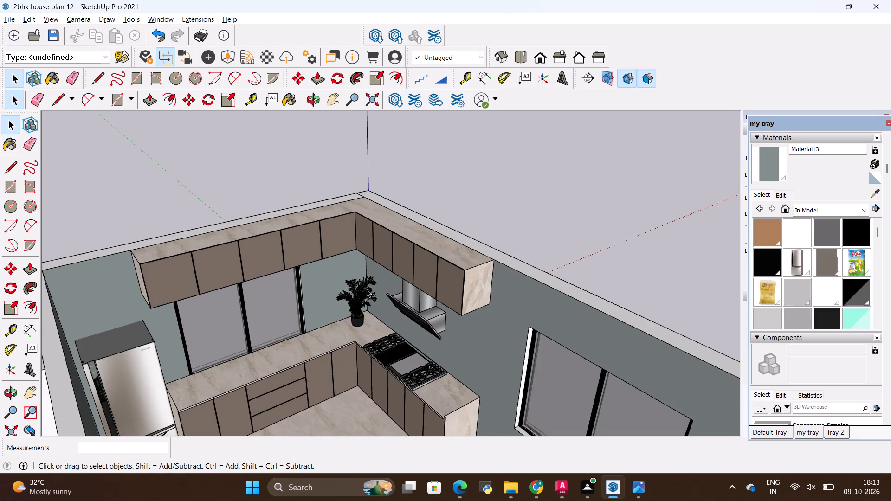
{"action": "middle_click_drag", "start_coordinate": [367, 288], "coordinate": [367, 253]}
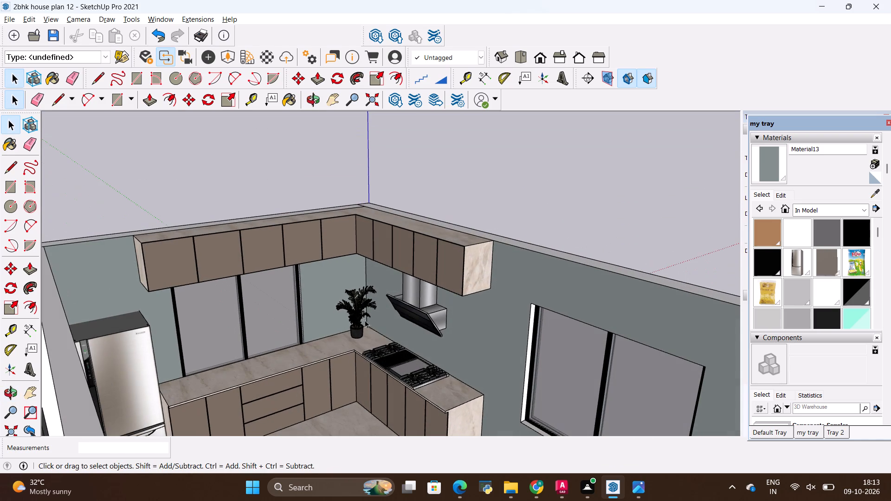
{"action": "scroll", "coordinate": [347, 409], "scroll_direction": "up", "scroll_amount": 6}
{"action": "middle_click_drag", "start_coordinate": [364, 407], "coordinate": [381, 242]}
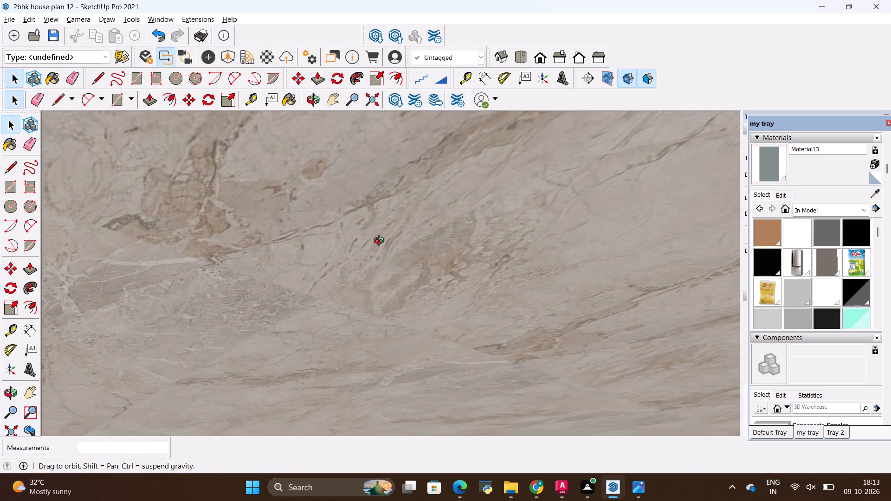
{"action": "middle_click_drag", "start_coordinate": [381, 242], "coordinate": [351, 395]}
{"action": "scroll", "coordinate": [388, 302], "scroll_direction": "down", "scroll_amount": 4}
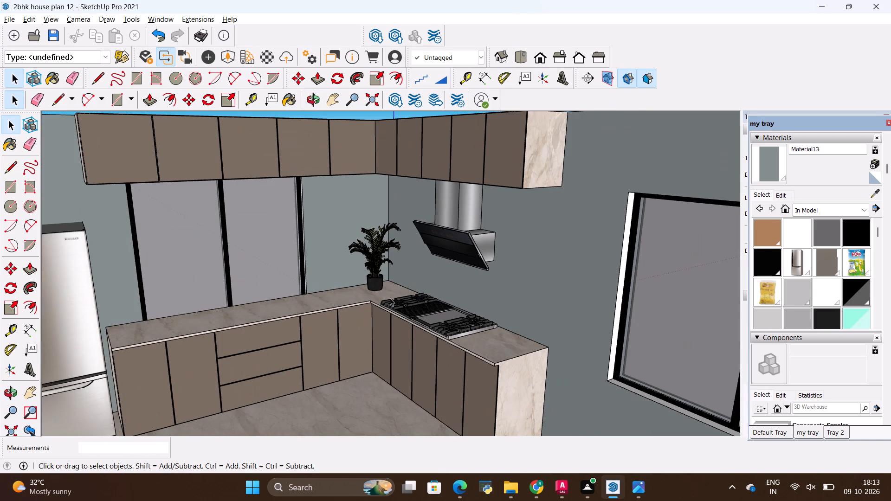
{"action": "middle_click_drag", "start_coordinate": [402, 268], "coordinate": [377, 359]}
{"action": "scroll", "coordinate": [374, 340], "scroll_direction": "down", "scroll_amount": 3}
{"action": "scroll", "coordinate": [374, 340], "scroll_direction": "up", "scroll_amount": 1}
{"action": "scroll", "coordinate": [374, 340], "scroll_direction": "down", "scroll_amount": 2}
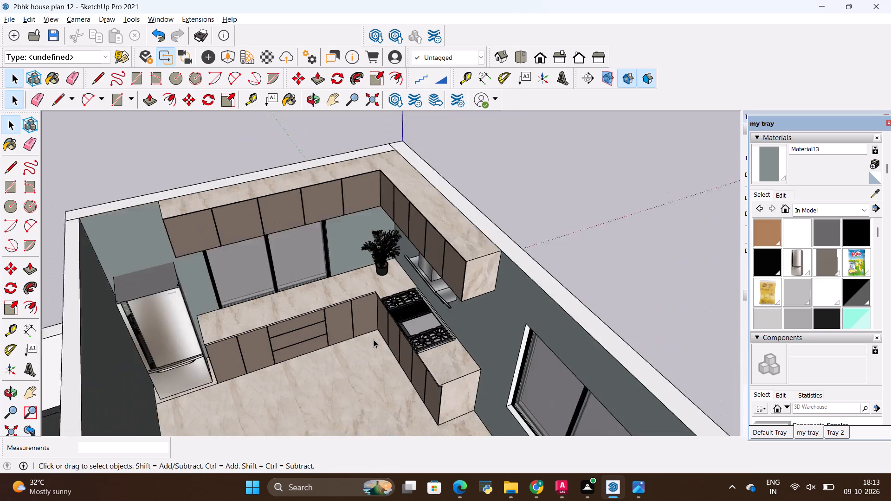
{"action": "scroll", "coordinate": [374, 340], "scroll_direction": "down", "scroll_amount": 6}
{"action": "key", "text": "space"}
{"action": "left_click", "coordinate": [467, 263]}
Review the kitchen within the house layout beside the staircase, and examine its wall cabinets and chimney.
{"action": "scroll", "coordinate": [387, 283], "scroll_direction": "up", "scroll_amount": 3}
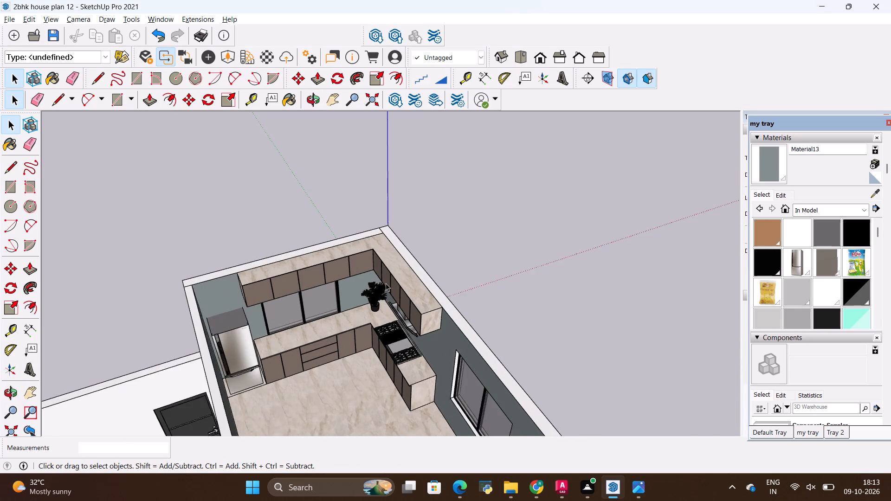
{"action": "scroll", "coordinate": [386, 283], "scroll_direction": "up", "scroll_amount": 2}
{"action": "middle_click_drag", "start_coordinate": [414, 269], "coordinate": [439, 192]}
{"action": "middle_click_drag", "start_coordinate": [396, 270], "coordinate": [400, 226]}
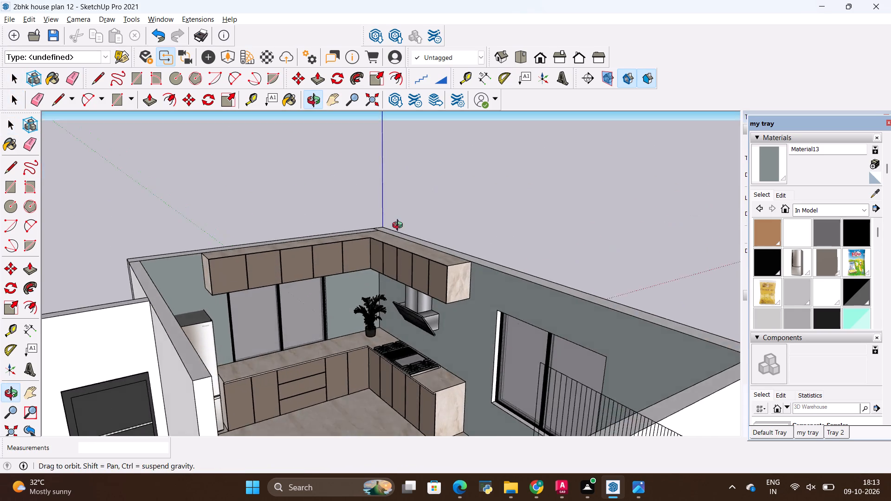
{"action": "middle_click_drag", "start_coordinate": [400, 226], "coordinate": [402, 206]}
{"action": "middle_click_drag", "start_coordinate": [370, 267], "coordinate": [349, 376]}
{"action": "scroll", "coordinate": [343, 319], "scroll_direction": "down", "scroll_amount": 8}
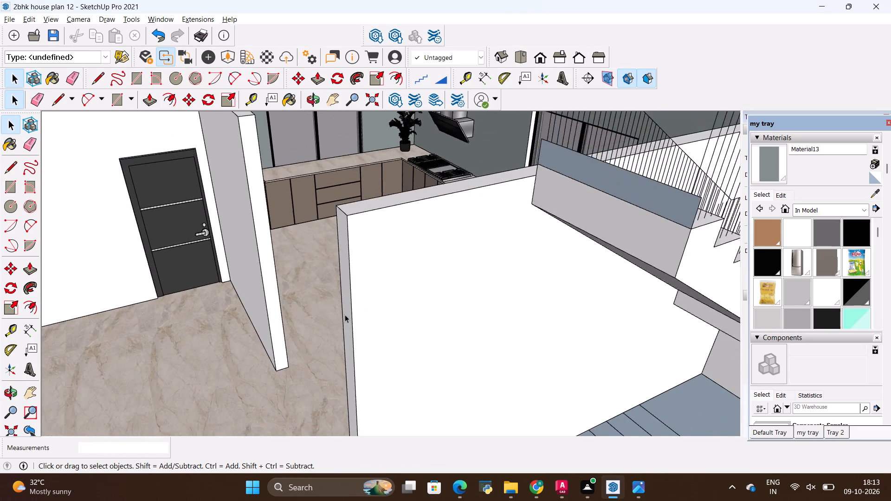
{"action": "scroll", "coordinate": [345, 315], "scroll_direction": "down", "scroll_amount": 17}
{"action": "scroll", "coordinate": [398, 154], "scroll_direction": "up", "scroll_amount": 2}
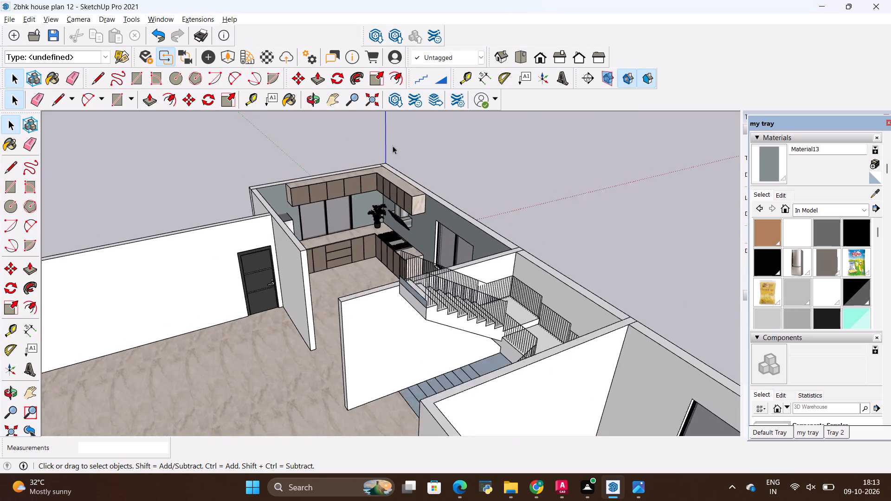
{"action": "scroll", "coordinate": [393, 146], "scroll_direction": "up", "scroll_amount": 11}
{"action": "middle_click_drag", "start_coordinate": [394, 246], "coordinate": [471, 182]}
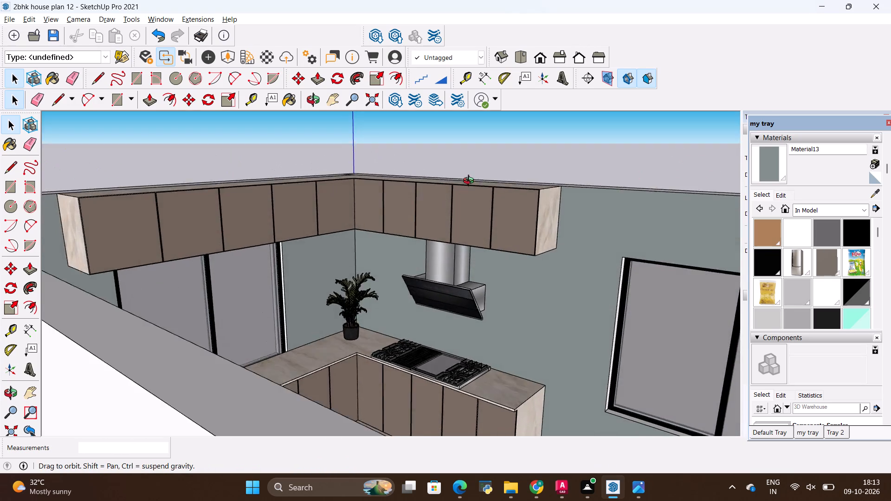
{"action": "middle_click_drag", "start_coordinate": [471, 182], "coordinate": [408, 215]}
{"action": "key", "text": "space"}
{"action": "left_click", "coordinate": [460, 173]}
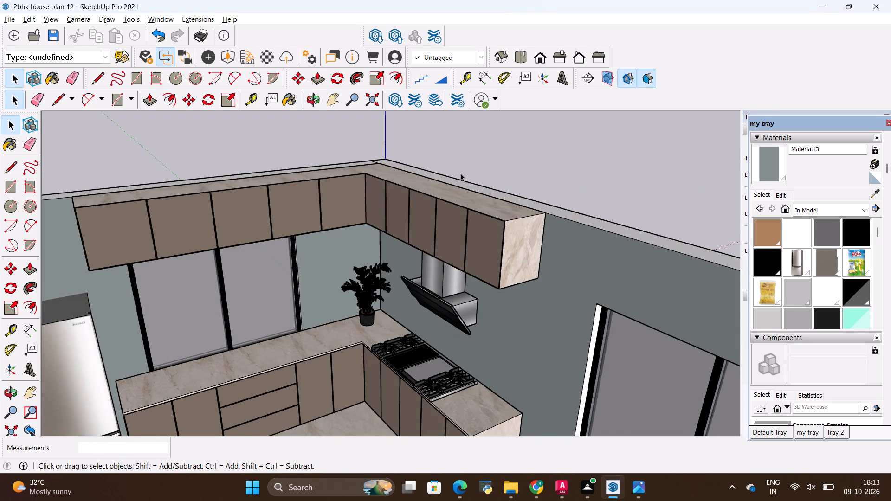
{"action": "key", "text": "space"}
{"action": "left_click", "coordinate": [468, 167]}
Examine the upper cabinets and chimney closely, and check the kitchen as seen from the hall.
{"action": "scroll", "coordinate": [319, 191], "scroll_direction": "up", "scroll_amount": 2}
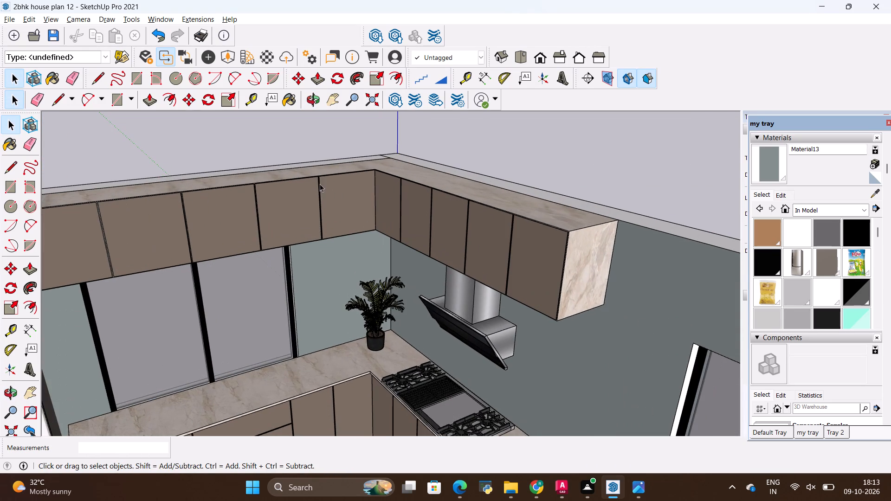
{"action": "scroll", "coordinate": [377, 150], "scroll_direction": "down", "scroll_amount": 10}
{"action": "scroll", "coordinate": [416, 128], "scroll_direction": "up", "scroll_amount": 10}
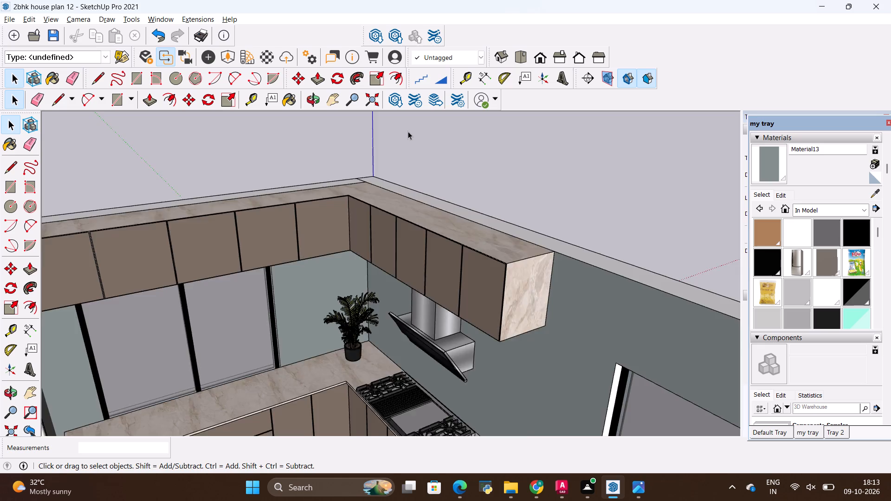
{"action": "scroll", "coordinate": [408, 131], "scroll_direction": "up", "scroll_amount": 3}
{"action": "scroll", "coordinate": [400, 135], "scroll_direction": "down", "scroll_amount": 18}
{"action": "scroll", "coordinate": [400, 135], "scroll_direction": "up", "scroll_amount": 4}
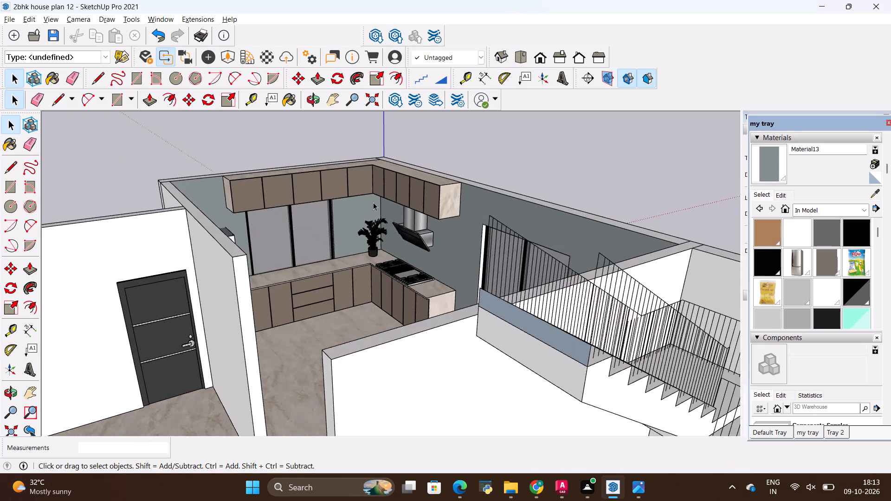
{"action": "scroll", "coordinate": [373, 202], "scroll_direction": "up", "scroll_amount": 2}
{"action": "scroll", "coordinate": [350, 289], "scroll_direction": "down", "scroll_amount": 6}
{"action": "middle_click_drag", "start_coordinate": [315, 442], "coordinate": [322, 384]}
{"action": "middle_click_drag", "start_coordinate": [312, 400], "coordinate": [330, 375]}
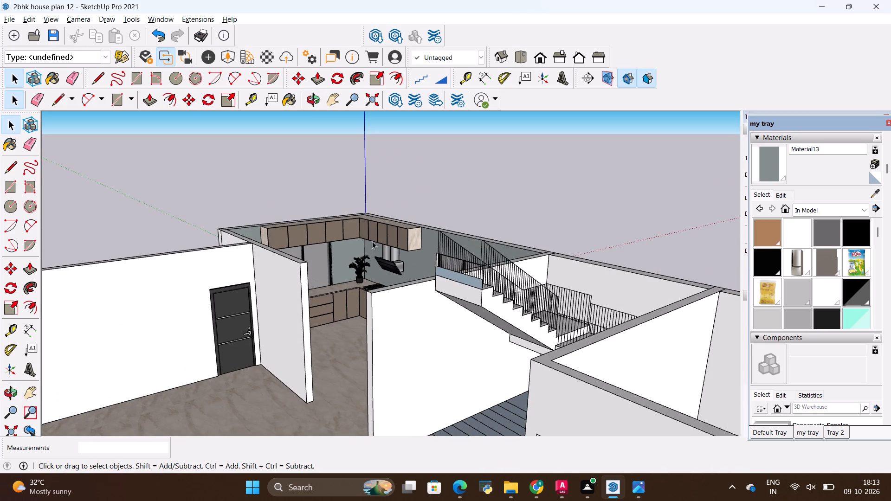
{"action": "key", "text": "space"}
{"action": "left_click", "coordinate": [405, 175]}
{"action": "scroll", "coordinate": [336, 284], "scroll_direction": "up", "scroll_amount": 7}
{"action": "scroll", "coordinate": [378, 256], "scroll_direction": "up", "scroll_amount": 1}
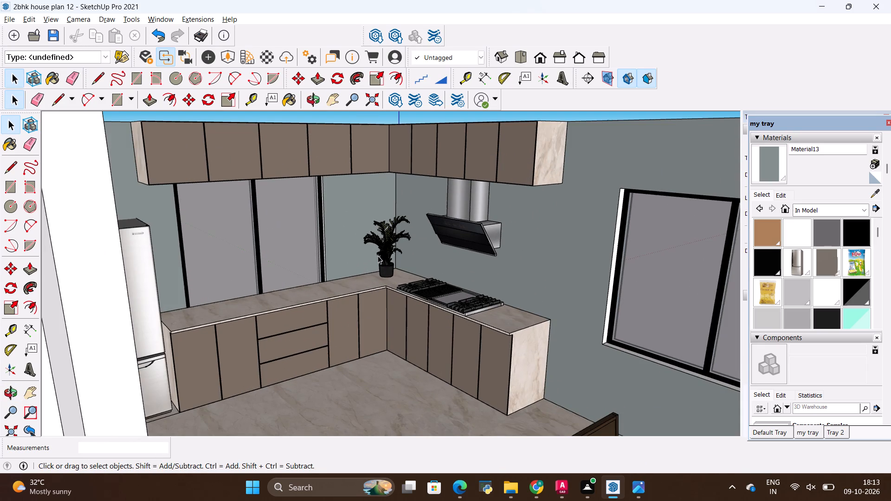
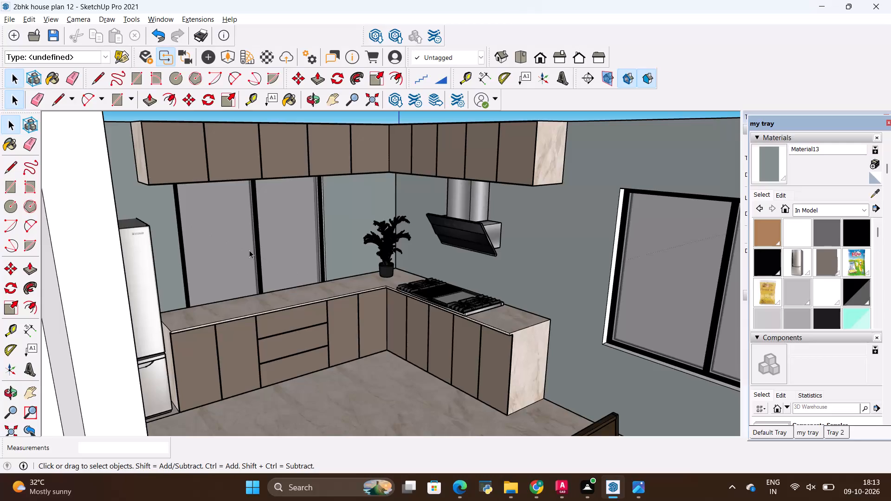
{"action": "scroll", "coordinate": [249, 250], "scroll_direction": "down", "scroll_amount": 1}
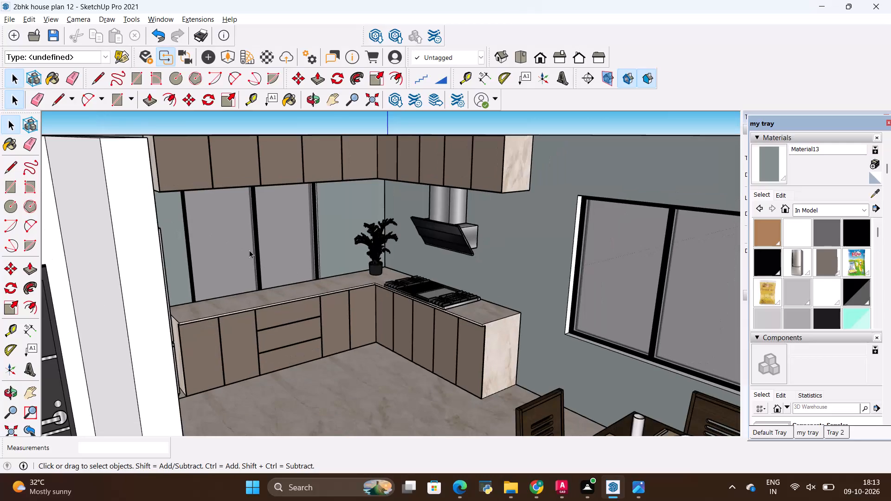
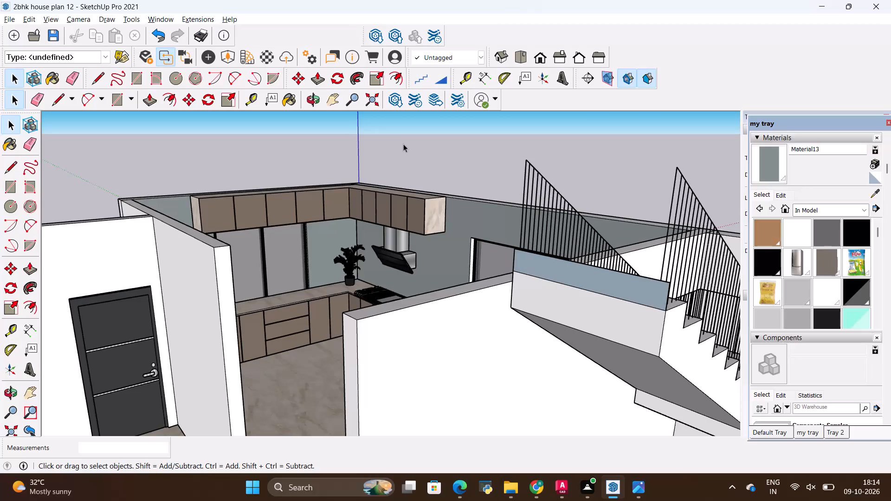
Examine the furnished kitchen's corner, wall cabinets, cooker hood and adjoining walls from several angles above the house.
{"action": "key", "text": "space"}
{"action": "key", "text": "space"}
{"action": "key", "text": "space"}
{"action": "scroll", "coordinate": [373, 132], "scroll_direction": "up", "scroll_amount": 9}
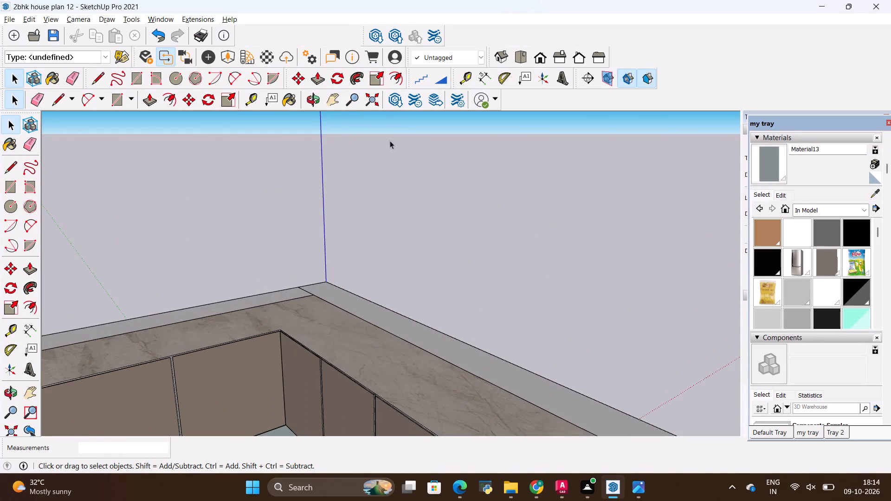
{"action": "scroll", "coordinate": [410, 206], "scroll_direction": "down", "scroll_amount": 15}
{"action": "middle_click_drag", "start_coordinate": [426, 169], "coordinate": [419, 198]}
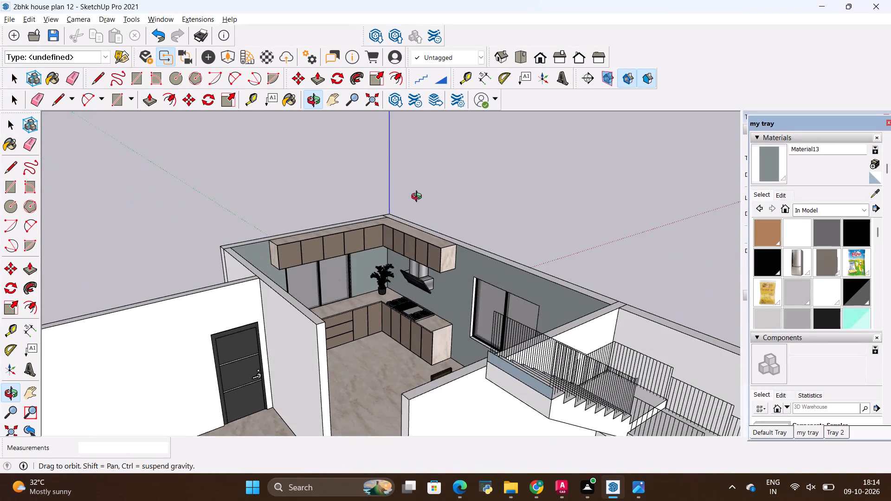
{"action": "middle_click_drag", "start_coordinate": [419, 198], "coordinate": [418, 198]}
{"action": "middle_click_drag", "start_coordinate": [432, 220], "coordinate": [431, 186]}
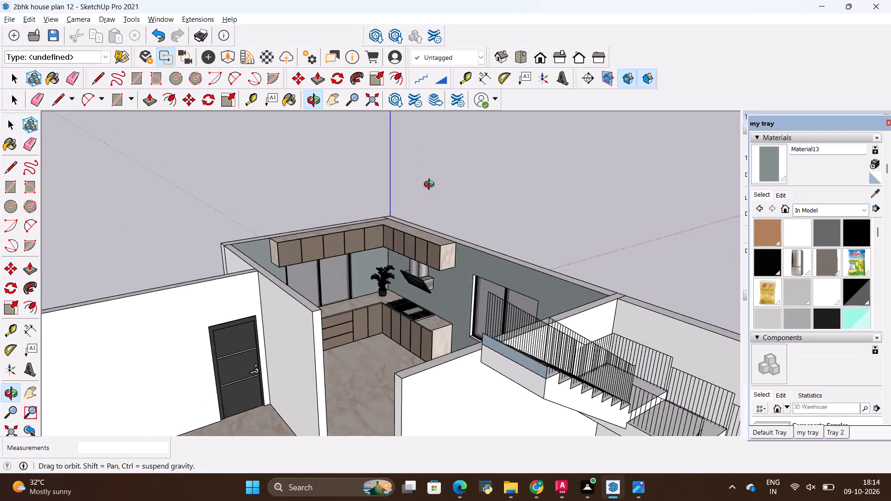
{"action": "middle_click_drag", "start_coordinate": [431, 186], "coordinate": [436, 177]}
{"action": "scroll", "coordinate": [435, 176], "scroll_direction": "up", "scroll_amount": 8}
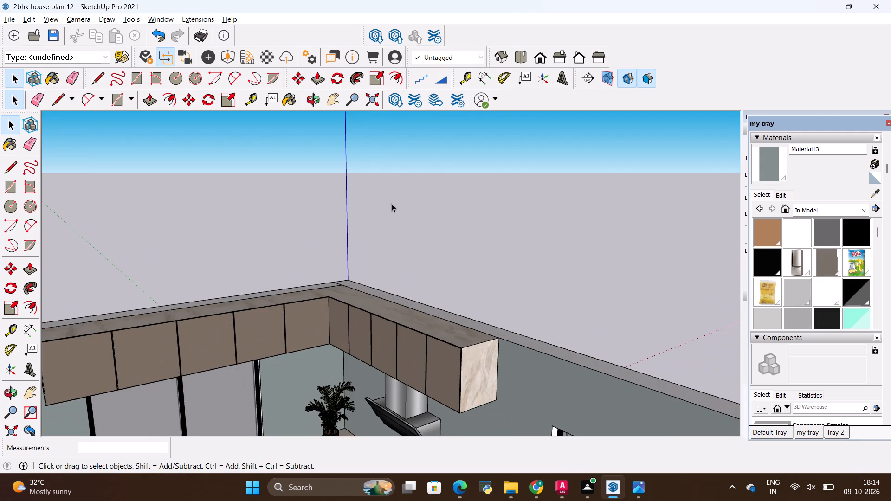
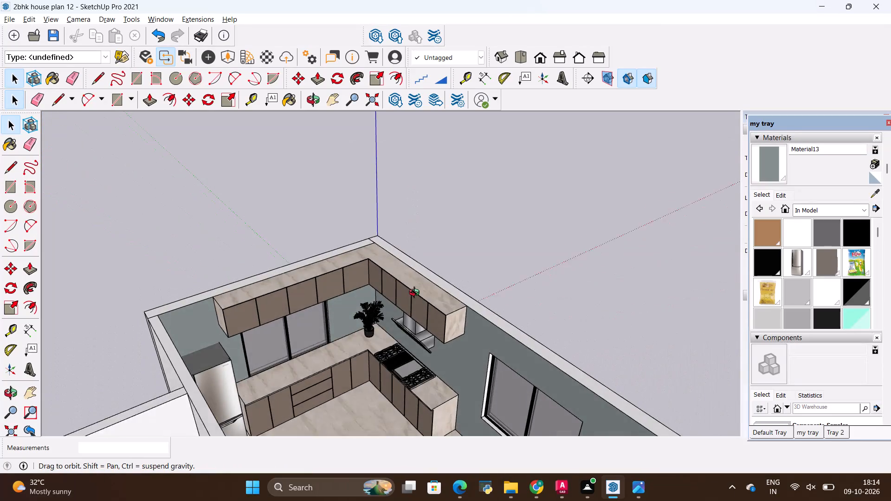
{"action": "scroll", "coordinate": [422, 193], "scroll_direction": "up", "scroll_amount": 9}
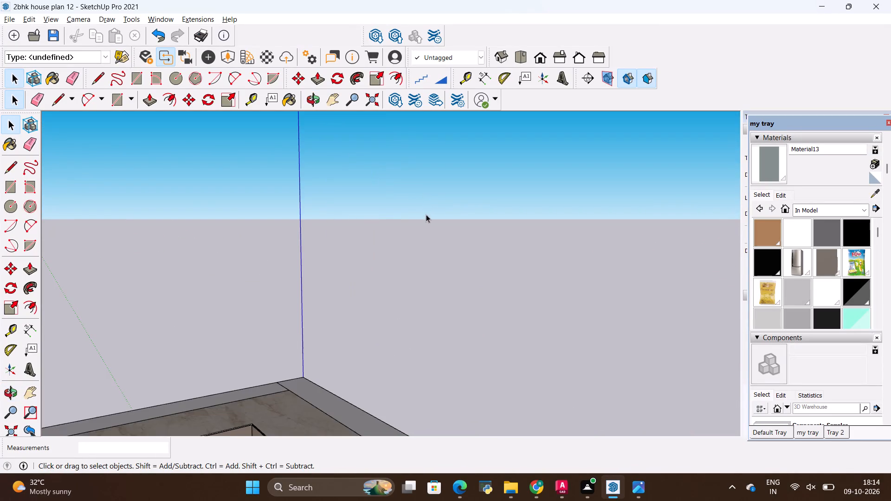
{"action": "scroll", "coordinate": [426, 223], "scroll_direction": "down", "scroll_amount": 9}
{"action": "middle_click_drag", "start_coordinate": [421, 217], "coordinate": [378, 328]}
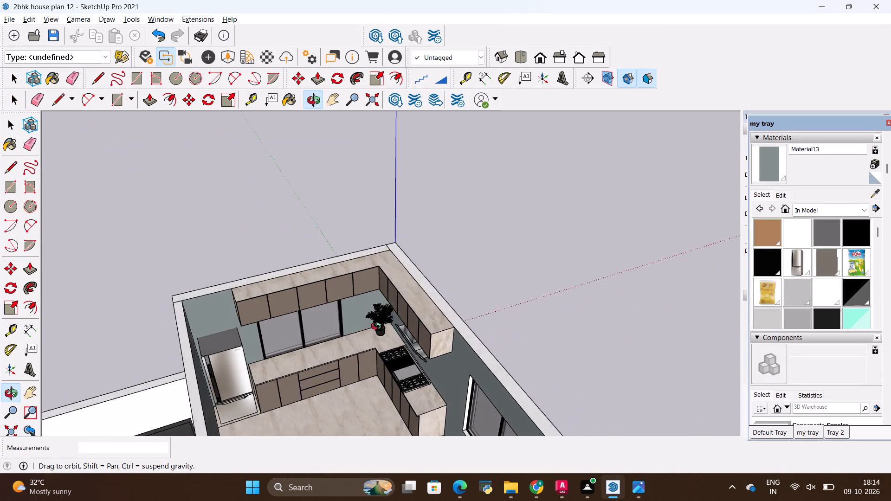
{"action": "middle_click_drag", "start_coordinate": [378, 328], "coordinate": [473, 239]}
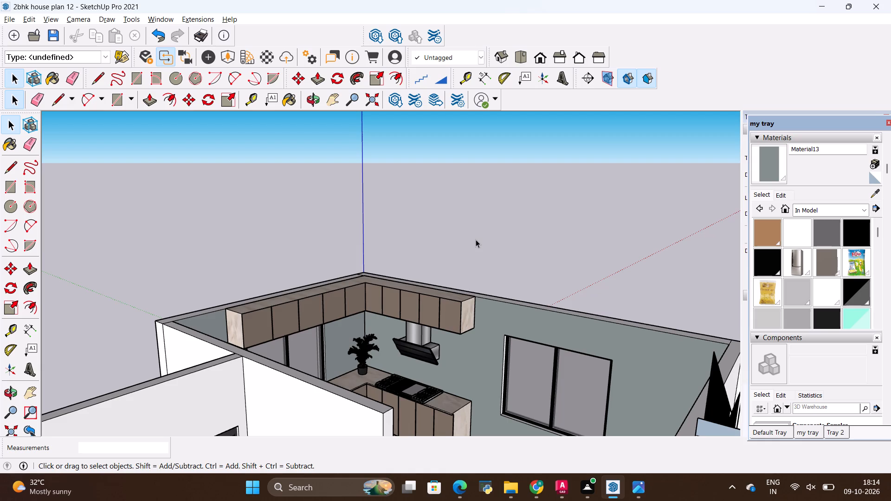
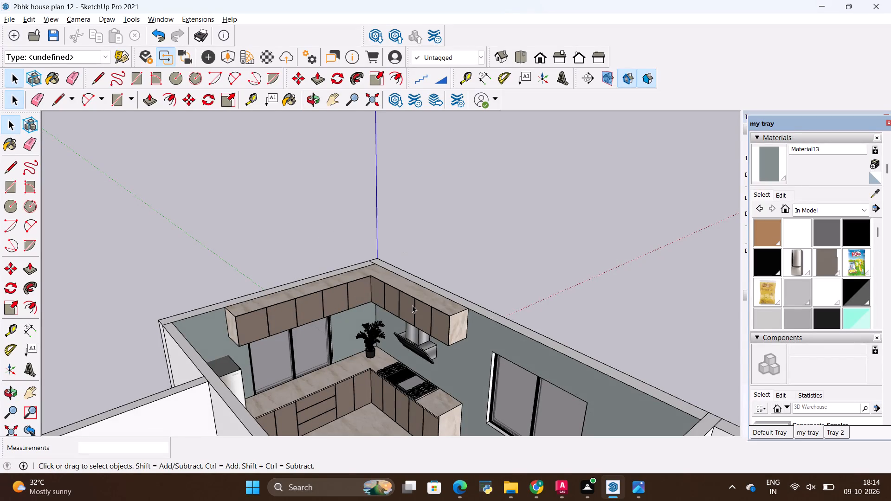
Examine the overall house model from outside and above, including the furnished kitchen and its wall cabinets.
{"action": "scroll", "coordinate": [412, 305], "scroll_direction": "down", "scroll_amount": 5}
{"action": "middle_click_drag", "start_coordinate": [385, 317], "coordinate": [413, 159]}
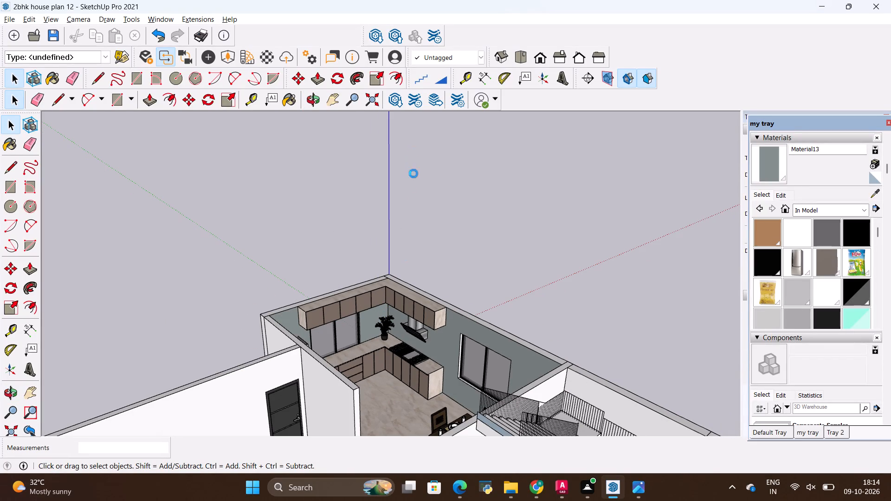
{"action": "middle_click_drag", "start_coordinate": [419, 257], "coordinate": [419, 298]}
{"action": "key", "text": "space"}
{"action": "scroll", "coordinate": [304, 230], "scroll_direction": "up", "scroll_amount": 1}
{"action": "scroll", "coordinate": [316, 240], "scroll_direction": "down", "scroll_amount": 11}
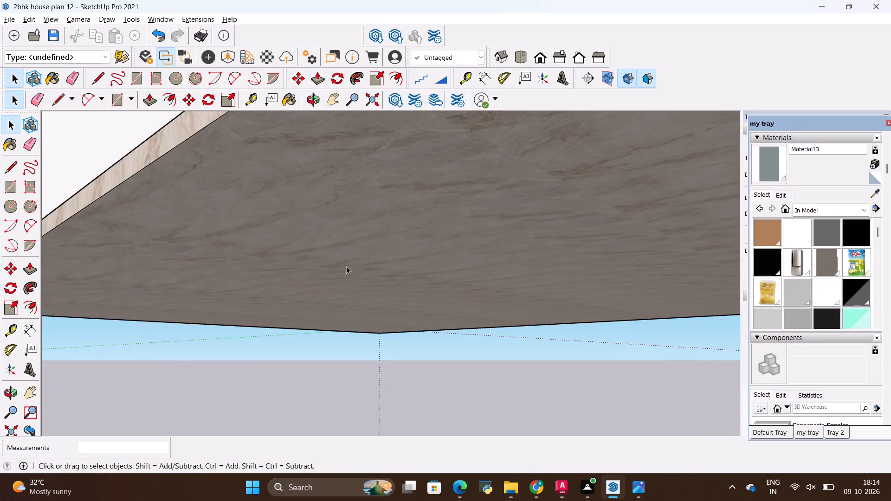
{"action": "scroll", "coordinate": [347, 265], "scroll_direction": "down", "scroll_amount": 13}
{"action": "scroll", "coordinate": [352, 257], "scroll_direction": "down", "scroll_amount": 13}
{"action": "middle_click_drag", "start_coordinate": [403, 170], "coordinate": [305, 316]}
{"action": "scroll", "coordinate": [345, 299], "scroll_direction": "down", "scroll_amount": 12}
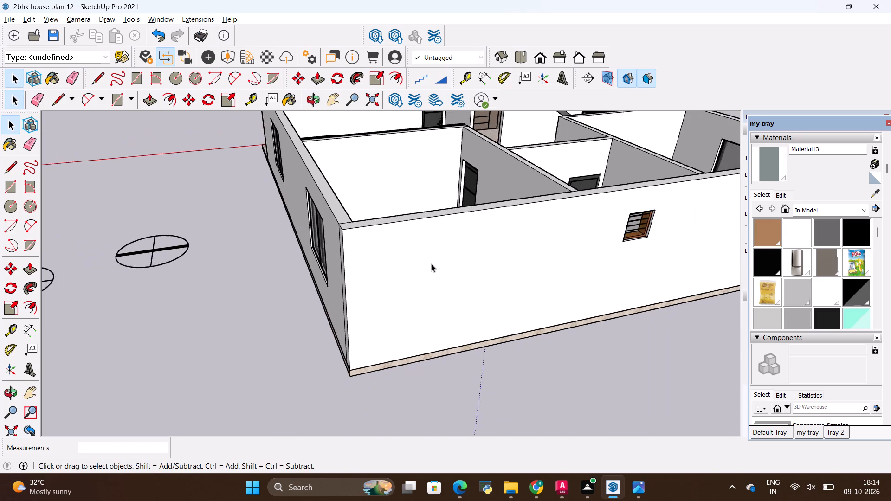
{"action": "scroll", "coordinate": [431, 263], "scroll_direction": "down", "scroll_amount": 20}
{"action": "scroll", "coordinate": [431, 263], "scroll_direction": "down", "scroll_amount": 14}
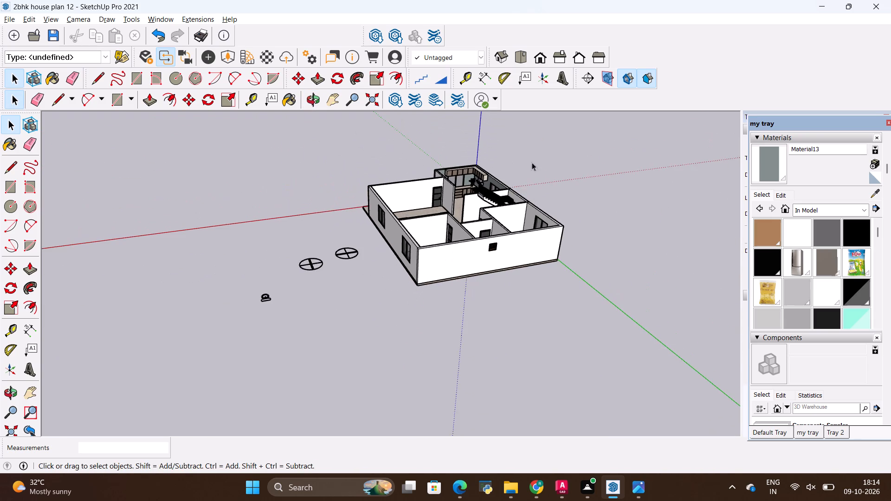
{"action": "scroll", "coordinate": [530, 143], "scroll_direction": "up", "scroll_amount": 20}
{"action": "scroll", "coordinate": [530, 143], "scroll_direction": "up", "scroll_amount": 10}
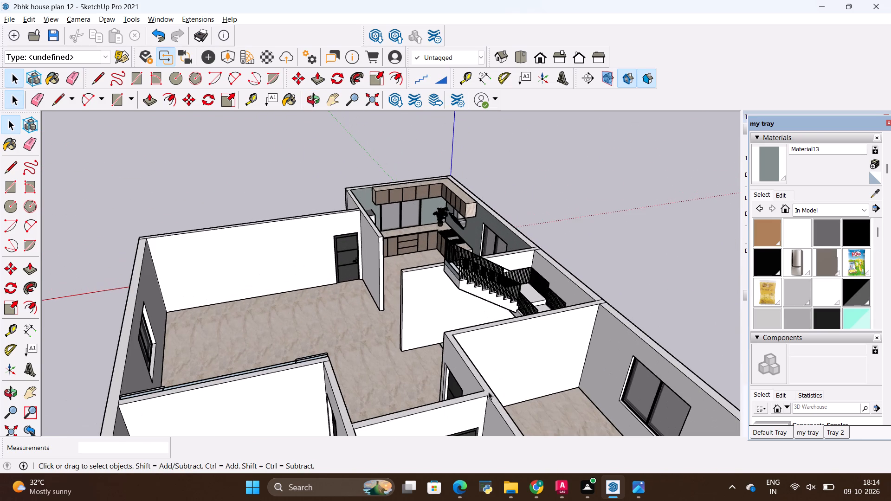
{"action": "scroll", "coordinate": [486, 182], "scroll_direction": "up", "scroll_amount": 9}
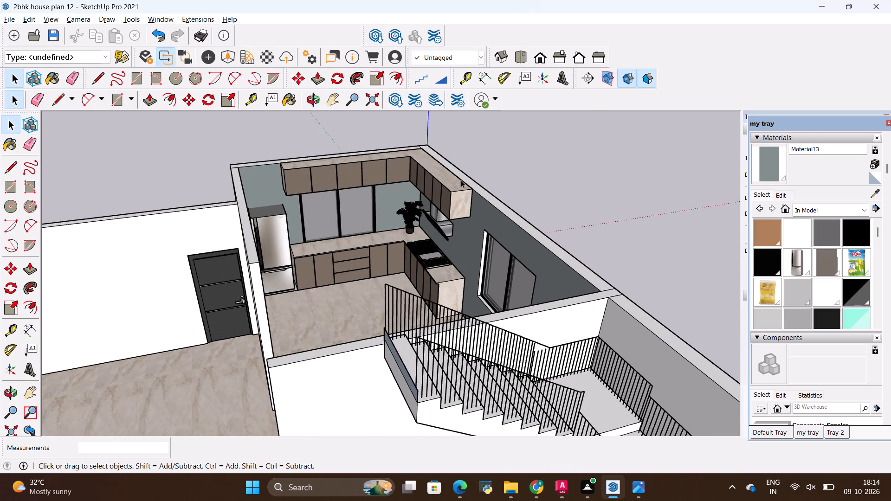
{"action": "middle_click_drag", "start_coordinate": [454, 226], "coordinate": [486, 215]}
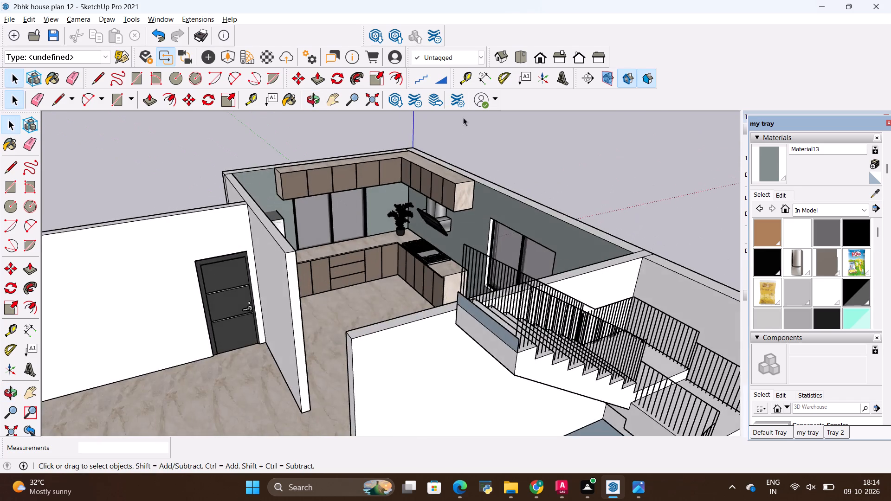
{"action": "scroll", "coordinate": [463, 116], "scroll_direction": "up", "scroll_amount": 8}
{"action": "middle_click_drag", "start_coordinate": [426, 214], "coordinate": [421, 245]}
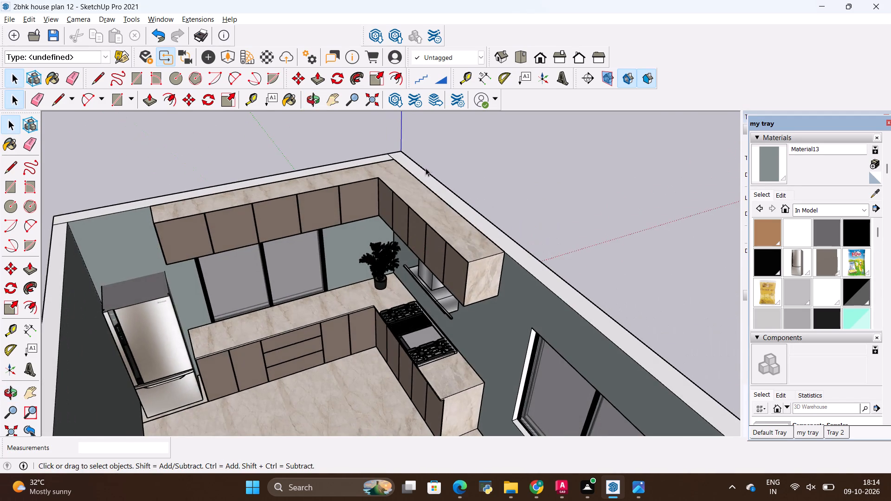
{"action": "scroll", "coordinate": [426, 167], "scroll_direction": "up", "scroll_amount": 3}
{"action": "middle_click_drag", "start_coordinate": [431, 221], "coordinate": [448, 188]}
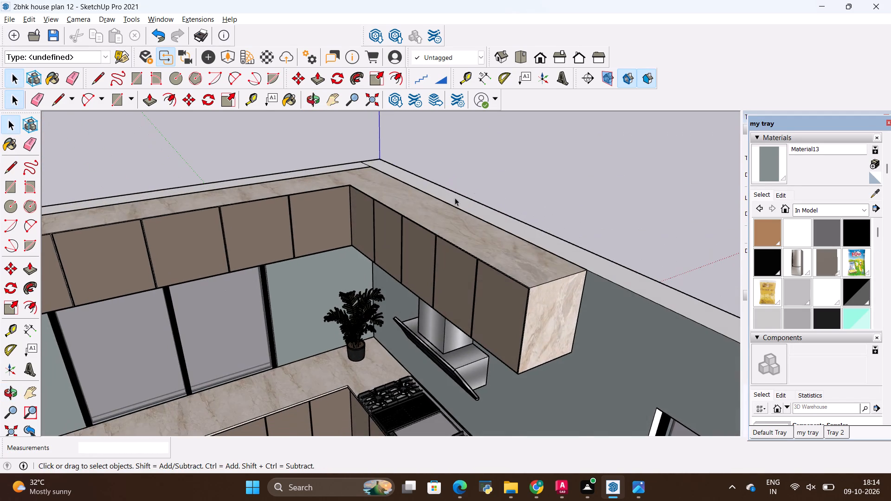
{"action": "scroll", "coordinate": [476, 185], "scroll_direction": "down", "scroll_amount": 3}
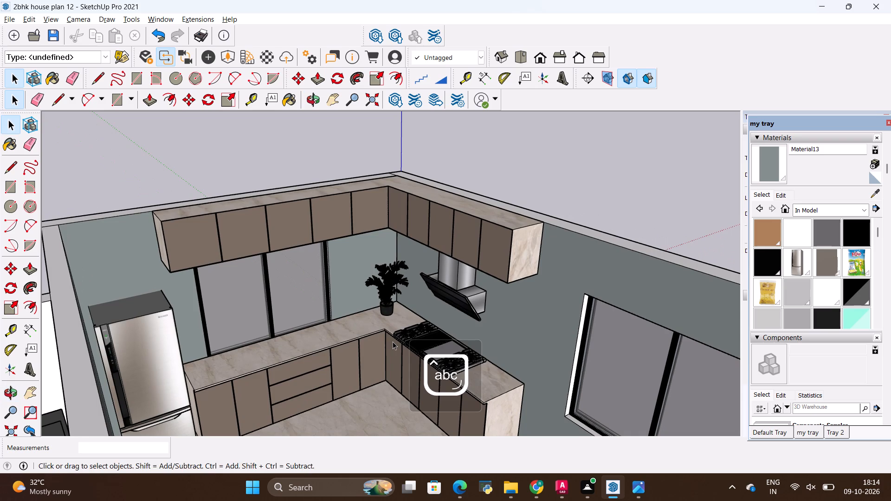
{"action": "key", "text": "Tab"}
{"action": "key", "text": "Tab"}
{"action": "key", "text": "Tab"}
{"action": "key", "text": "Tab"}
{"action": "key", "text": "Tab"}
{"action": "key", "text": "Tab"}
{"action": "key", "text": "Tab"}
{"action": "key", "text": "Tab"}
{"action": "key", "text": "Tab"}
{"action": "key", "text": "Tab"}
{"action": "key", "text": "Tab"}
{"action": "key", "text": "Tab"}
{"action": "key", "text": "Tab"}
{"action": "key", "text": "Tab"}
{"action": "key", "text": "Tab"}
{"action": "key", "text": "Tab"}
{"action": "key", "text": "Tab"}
Inspect the kitchen's base and wall cabinets, cooktop, range hood and refrigerator from eye-level and elevated viewpoints.
{"action": "middle_click_drag", "start_coordinate": [393, 341], "coordinate": [395, 327]}
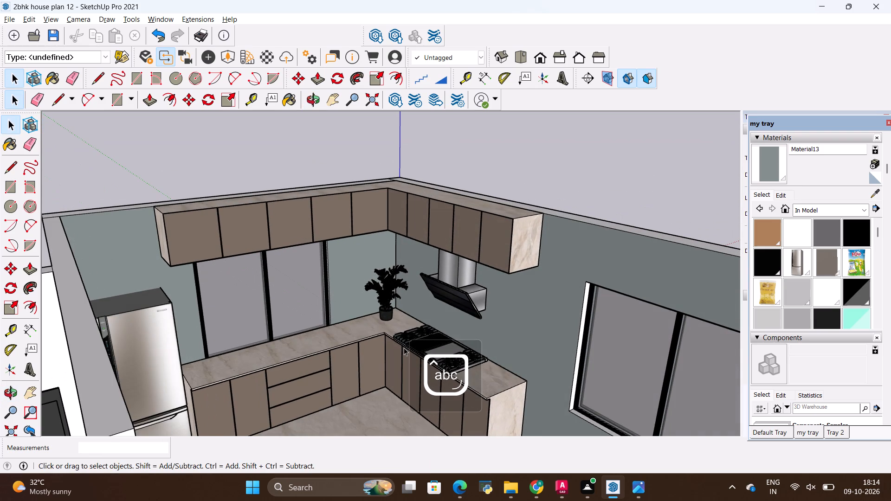
{"action": "middle_click_drag", "start_coordinate": [408, 345], "coordinate": [437, 266], "text": "shift"}
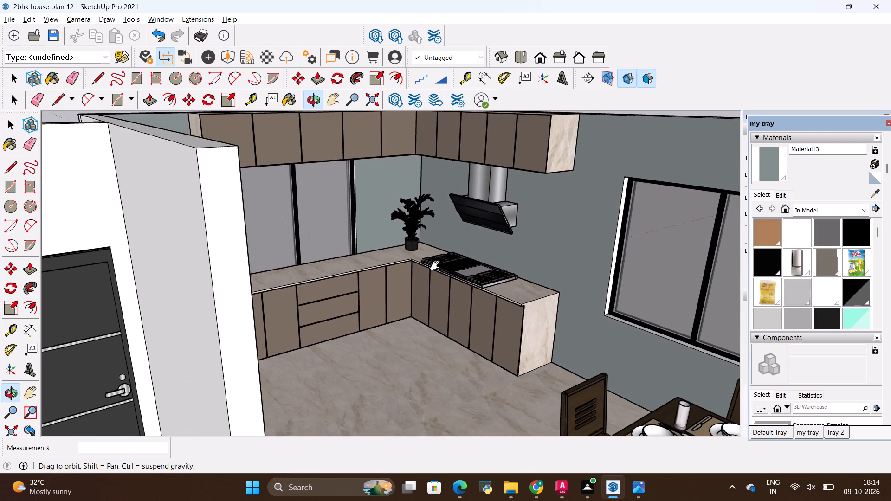
{"action": "middle_click_drag", "start_coordinate": [437, 266], "coordinate": [386, 269], "text": "shift"}
{"action": "middle_click_drag", "start_coordinate": [397, 278], "coordinate": [411, 268]}
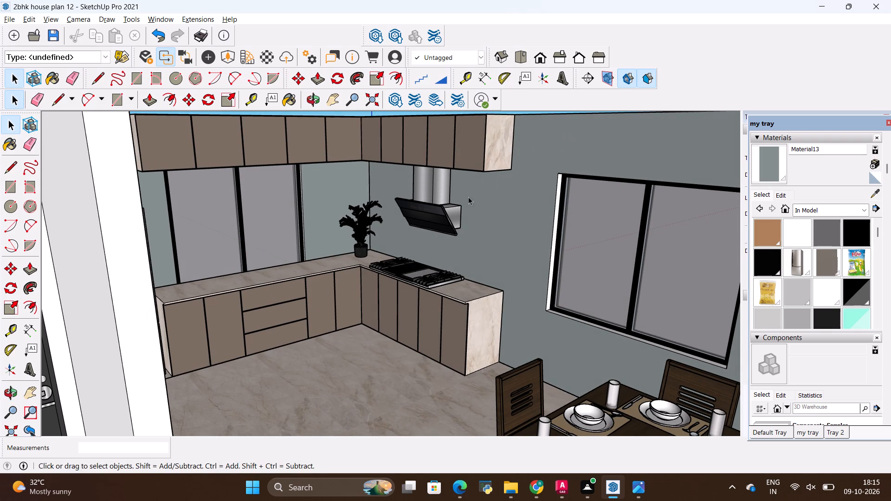
{"action": "middle_click_drag", "start_coordinate": [426, 208], "coordinate": [379, 301]}
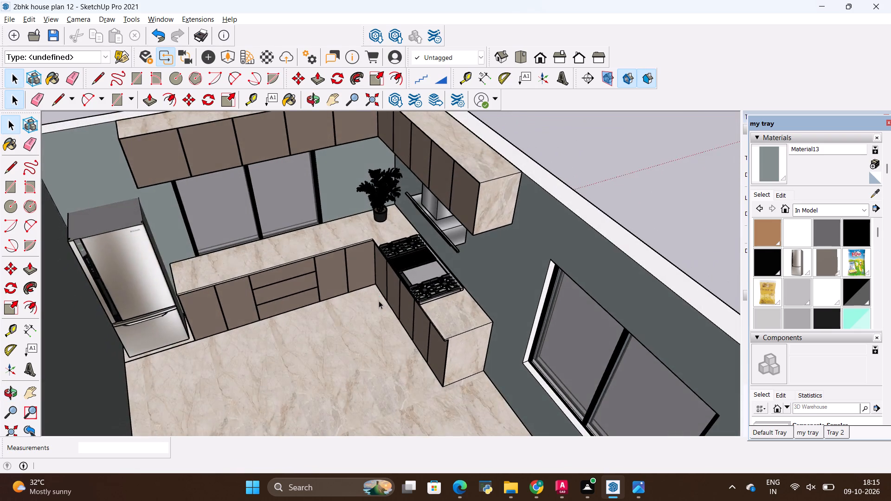
{"action": "scroll", "coordinate": [379, 299], "scroll_direction": "down", "scroll_amount": 11}
{"action": "scroll", "coordinate": [431, 196], "scroll_direction": "up", "scroll_amount": 7}
{"action": "middle_click_drag", "start_coordinate": [408, 262], "coordinate": [514, 158]}
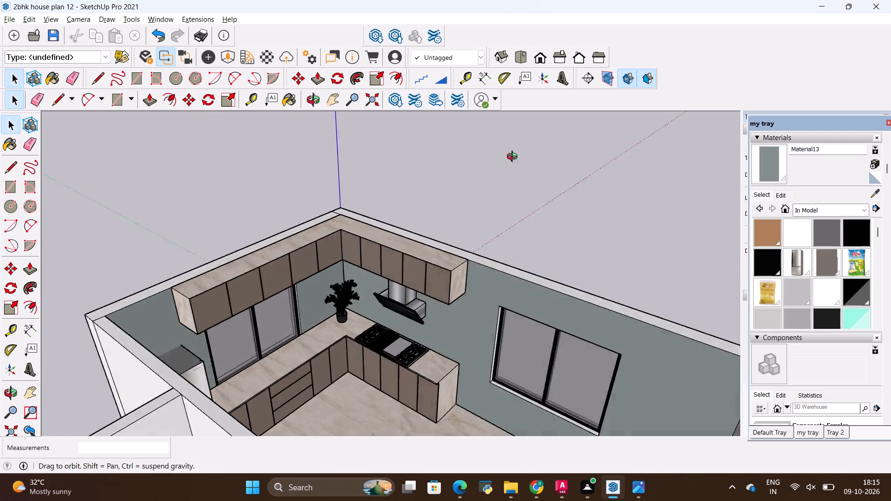
{"action": "middle_click_drag", "start_coordinate": [514, 158], "coordinate": [433, 188]}
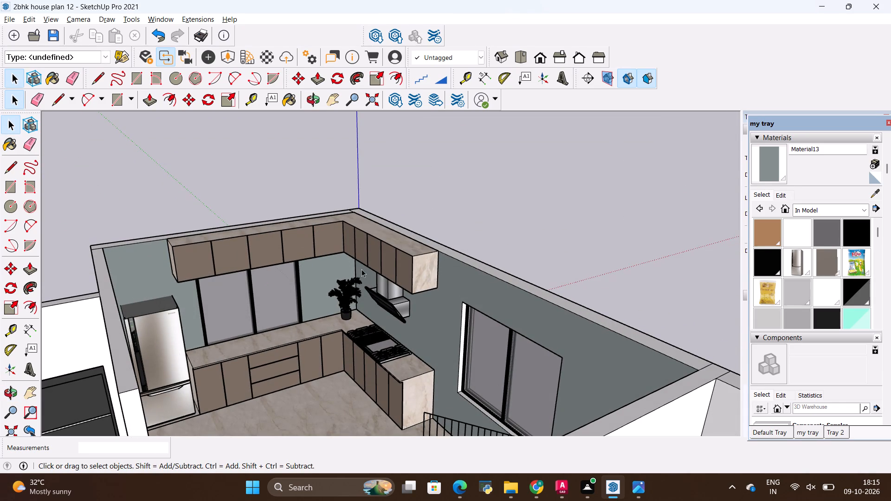
{"action": "scroll", "coordinate": [325, 280], "scroll_direction": "up", "scroll_amount": 1}
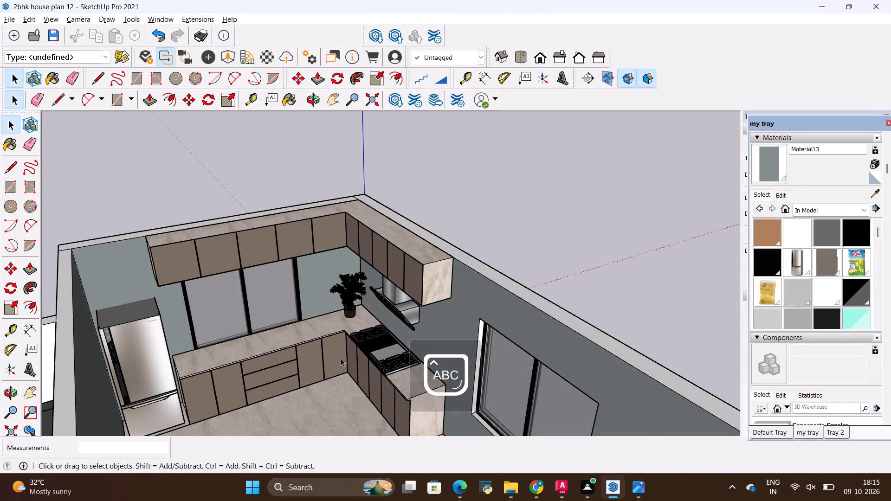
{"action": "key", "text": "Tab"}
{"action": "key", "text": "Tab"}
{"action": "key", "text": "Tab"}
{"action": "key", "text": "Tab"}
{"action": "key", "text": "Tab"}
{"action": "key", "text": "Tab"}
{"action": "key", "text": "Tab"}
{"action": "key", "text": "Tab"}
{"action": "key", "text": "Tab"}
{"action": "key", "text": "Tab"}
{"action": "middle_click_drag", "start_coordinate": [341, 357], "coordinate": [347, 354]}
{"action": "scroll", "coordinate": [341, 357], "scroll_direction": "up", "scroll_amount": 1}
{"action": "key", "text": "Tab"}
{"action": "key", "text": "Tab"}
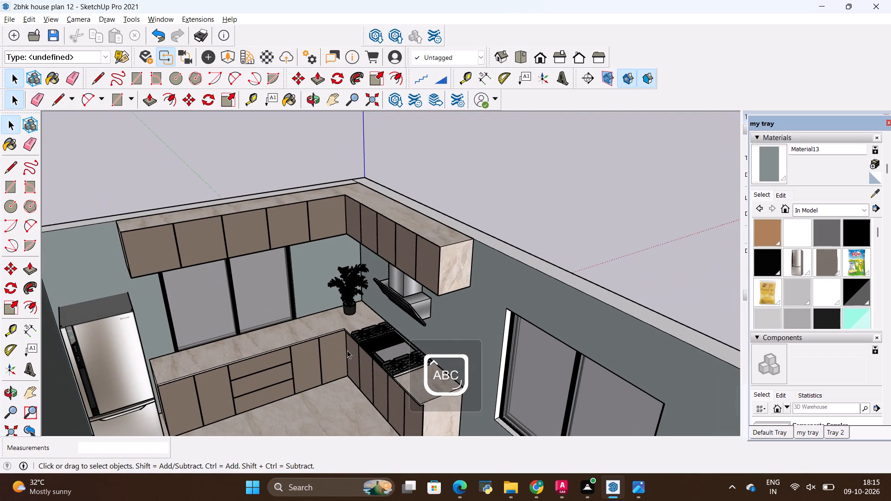
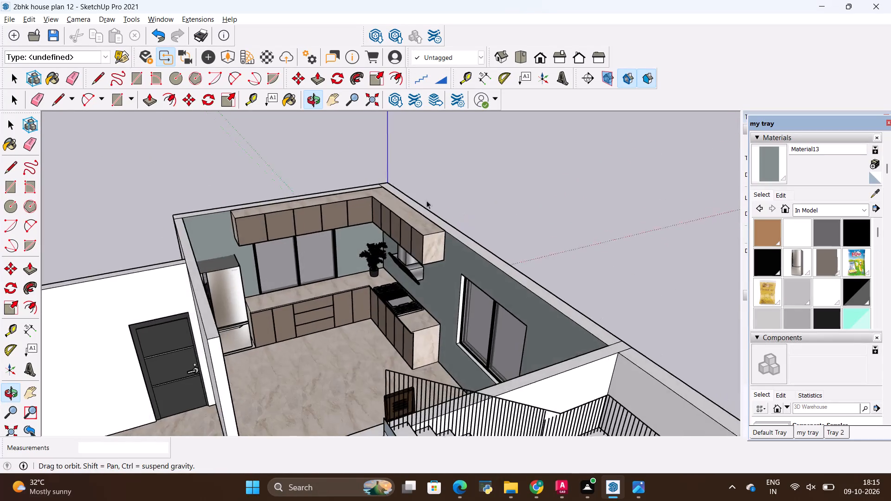
Examine the kitchen's cabinets, plant, range hood and side windows from raised and eye-level viewpoints.
{"action": "scroll", "coordinate": [394, 167], "scroll_direction": "up", "scroll_amount": 4}
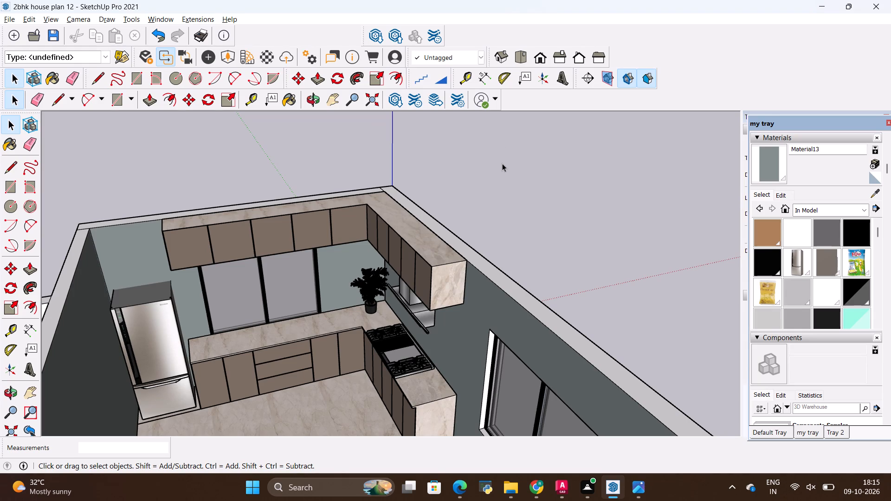
{"action": "scroll", "coordinate": [495, 172], "scroll_direction": "down", "scroll_amount": 5}
{"action": "scroll", "coordinate": [443, 142], "scroll_direction": "up", "scroll_amount": 3}
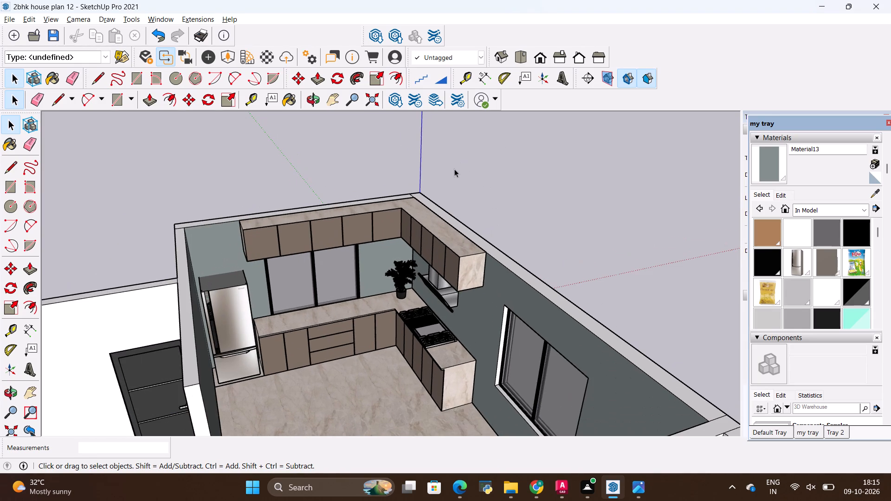
{"action": "key", "text": "space"}
{"action": "left_click", "coordinate": [408, 168]}
{"action": "scroll", "coordinate": [449, 179], "scroll_direction": "up", "scroll_amount": 3}
{"action": "scroll", "coordinate": [449, 179], "scroll_direction": "down", "scroll_amount": 4}
{"action": "middle_click_drag", "start_coordinate": [424, 269], "coordinate": [462, 197]}
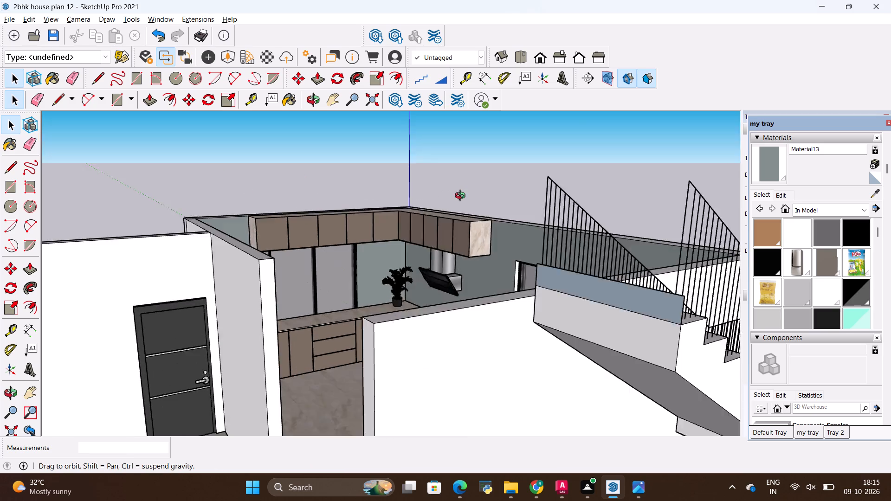
{"action": "middle_click_drag", "start_coordinate": [462, 197], "coordinate": [444, 259]}
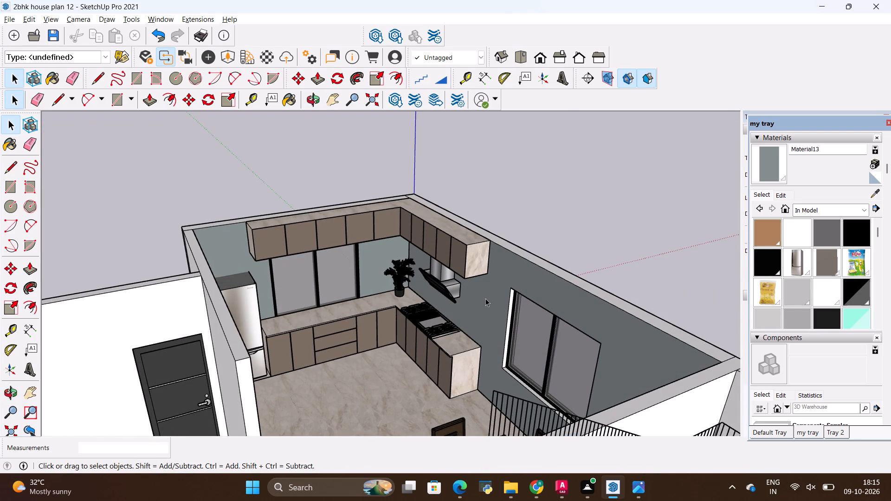
{"action": "key", "text": "space"}
{"action": "left_click", "coordinate": [485, 298]}
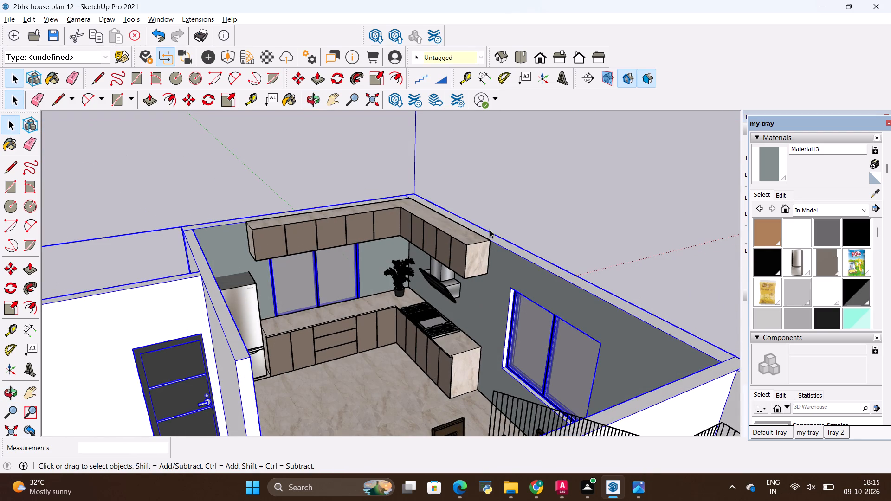
{"action": "left_click", "coordinate": [504, 193]}
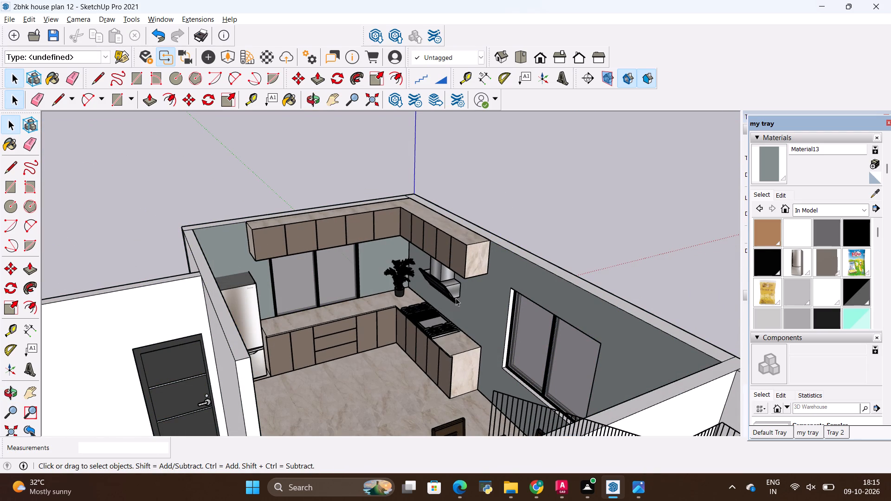
{"action": "scroll", "coordinate": [457, 297], "scroll_direction": "down", "scroll_amount": 5}
{"action": "middle_click_drag", "start_coordinate": [458, 330], "coordinate": [517, 254]}
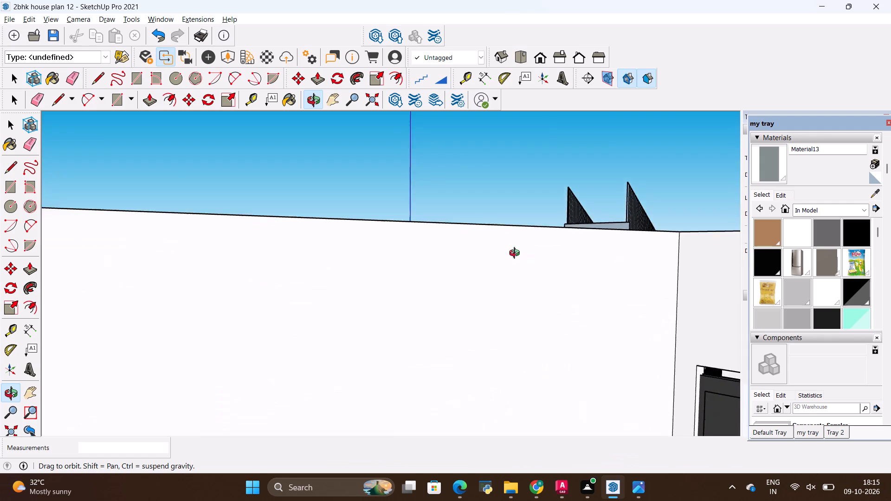
{"action": "middle_click_drag", "start_coordinate": [517, 254], "coordinate": [505, 306]}
{"action": "scroll", "coordinate": [496, 283], "scroll_direction": "up", "scroll_amount": 9}
{"action": "scroll", "coordinate": [462, 325], "scroll_direction": "up", "scroll_amount": 1}
{"action": "middle_click_drag", "start_coordinate": [462, 327], "coordinate": [457, 299]}
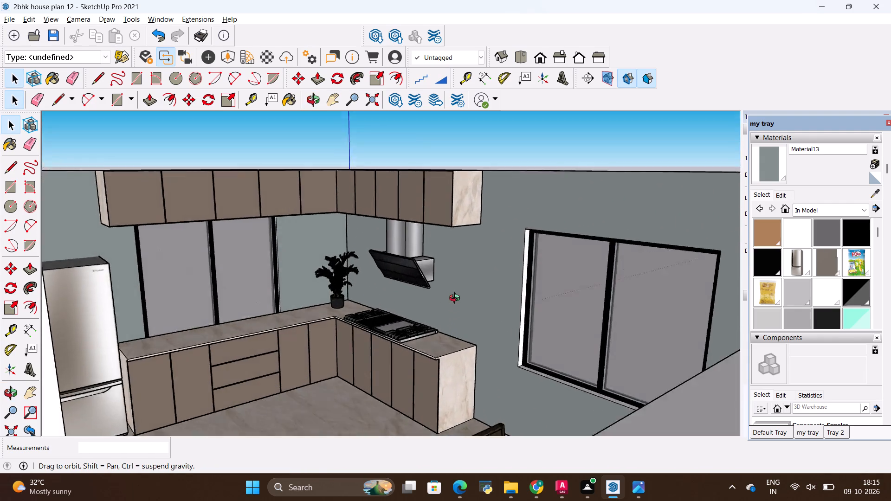
{"action": "middle_click_drag", "start_coordinate": [457, 299], "coordinate": [464, 349]}
{"action": "scroll", "coordinate": [449, 244], "scroll_direction": "down", "scroll_amount": 15}
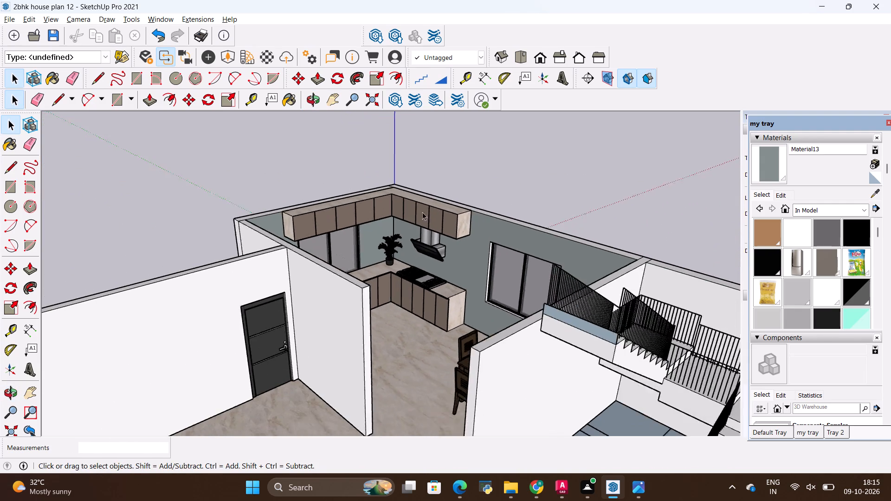
Review how the kitchen connects to the hall, dining set and staircase from outside, floor level and above.
{"action": "key", "text": "space"}
{"action": "scroll", "coordinate": [521, 199], "scroll_direction": "up", "scroll_amount": 4}
{"action": "scroll", "coordinate": [456, 238], "scroll_direction": "down", "scroll_amount": 5}
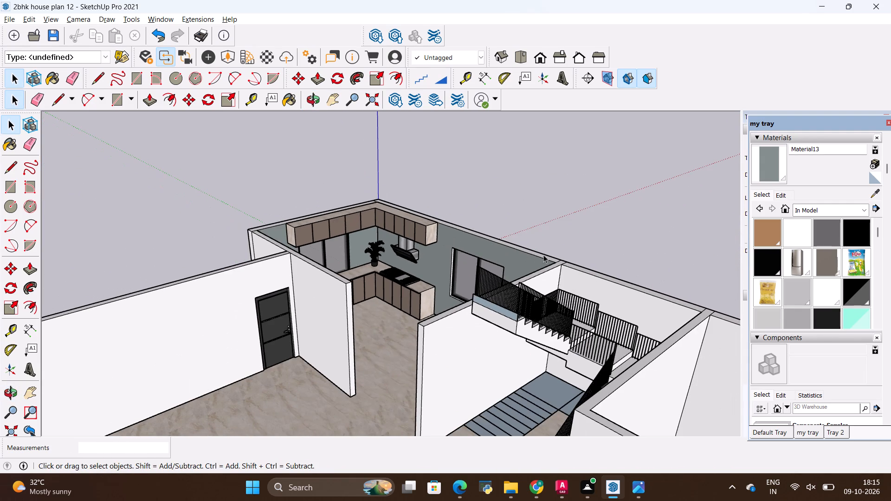
{"action": "middle_click_drag", "start_coordinate": [543, 255], "coordinate": [513, 261]}
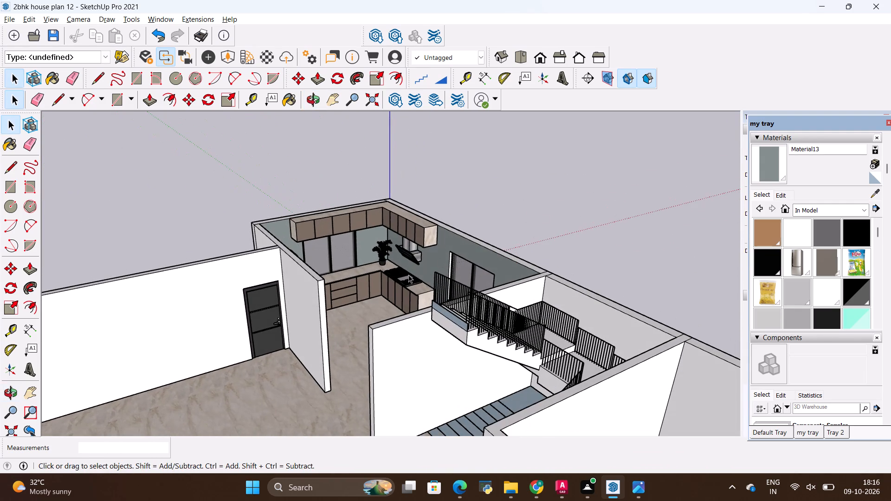
{"action": "scroll", "coordinate": [360, 351], "scroll_direction": "down", "scroll_amount": 4}
{"action": "scroll", "coordinate": [353, 347], "scroll_direction": "up", "scroll_amount": 11}
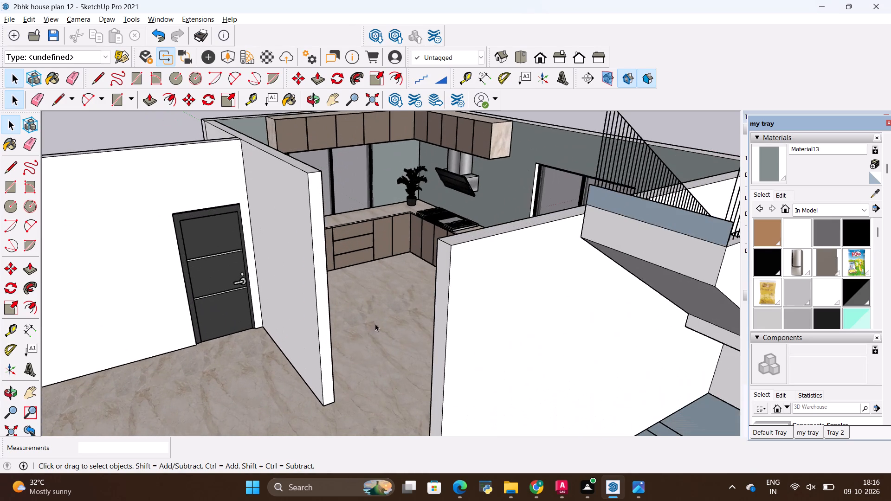
{"action": "scroll", "coordinate": [391, 309], "scroll_direction": "down", "scroll_amount": 10}
{"action": "scroll", "coordinate": [416, 278], "scroll_direction": "down", "scroll_amount": 6}
{"action": "scroll", "coordinate": [445, 248], "scroll_direction": "down", "scroll_amount": 6}
{"action": "scroll", "coordinate": [402, 312], "scroll_direction": "up", "scroll_amount": 4}
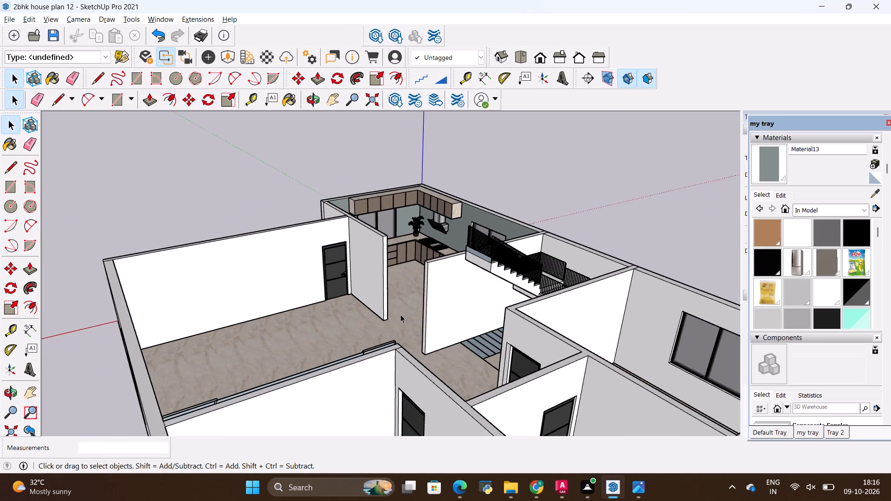
{"action": "scroll", "coordinate": [400, 315], "scroll_direction": "up", "scroll_amount": 4}
{"action": "scroll", "coordinate": [361, 329], "scroll_direction": "up", "scroll_amount": 1}
{"action": "middle_click_drag", "start_coordinate": [361, 329], "coordinate": [361, 357]}
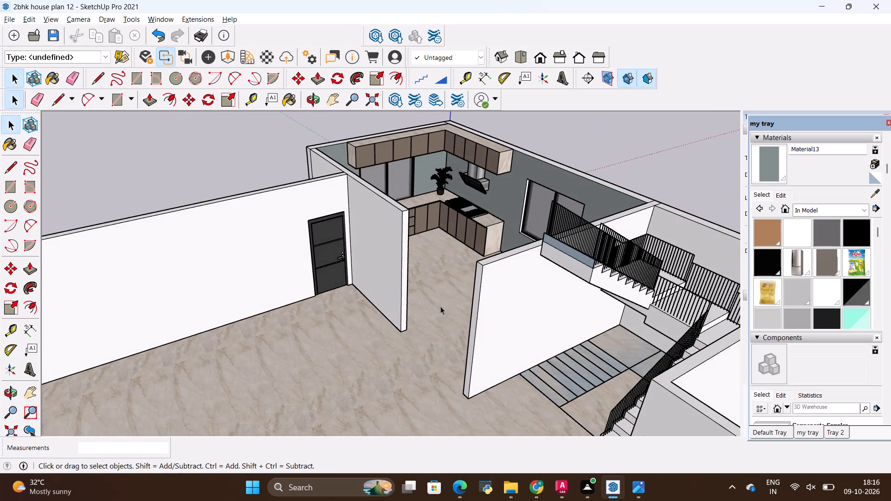
{"action": "scroll", "coordinate": [440, 306], "scroll_direction": "up", "scroll_amount": 7}
{"action": "middle_click_drag", "start_coordinate": [458, 323], "coordinate": [511, 303]}
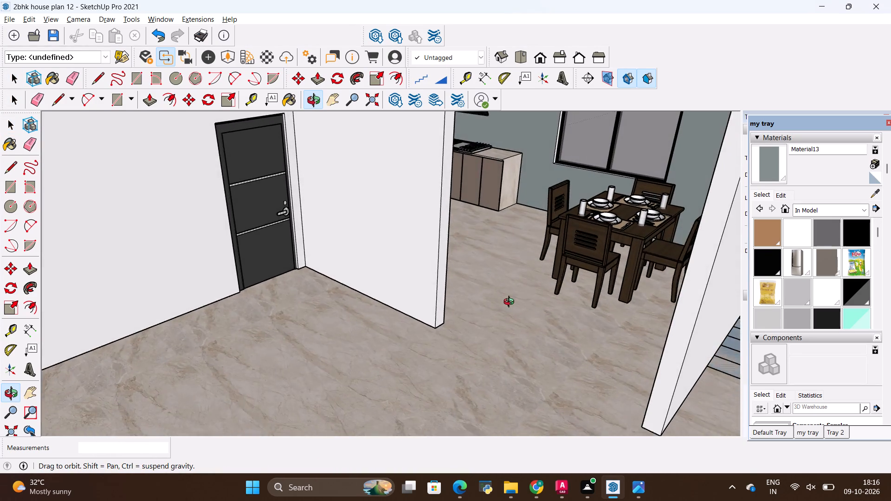
{"action": "middle_click_drag", "start_coordinate": [511, 303], "coordinate": [526, 263]}
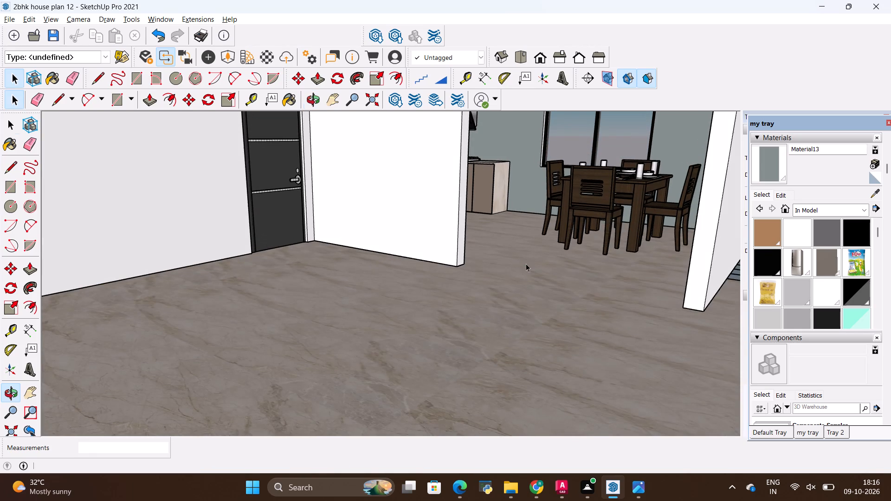
{"action": "scroll", "coordinate": [506, 272], "scroll_direction": "down", "scroll_amount": 3}
{"action": "middle_click_drag", "start_coordinate": [595, 218], "coordinate": [579, 238]}
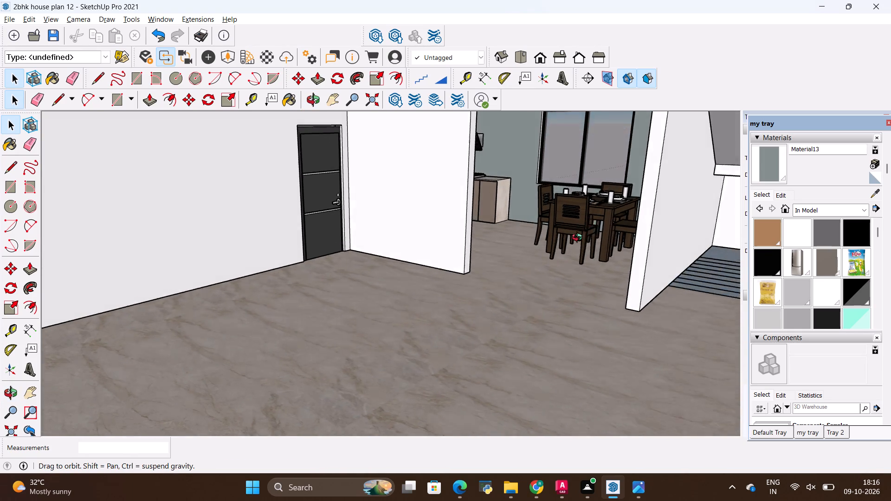
{"action": "middle_click_drag", "start_coordinate": [579, 238], "coordinate": [441, 347]}
{"action": "scroll", "coordinate": [493, 315], "scroll_direction": "up", "scroll_amount": 1}
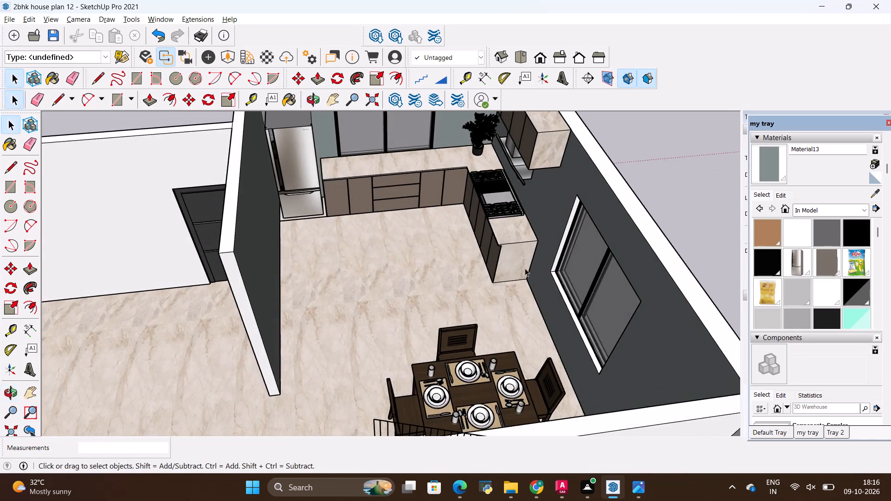
{"action": "scroll", "coordinate": [512, 266], "scroll_direction": "down", "scroll_amount": 10}
{"action": "scroll", "coordinate": [515, 145], "scroll_direction": "up", "scroll_amount": 4}
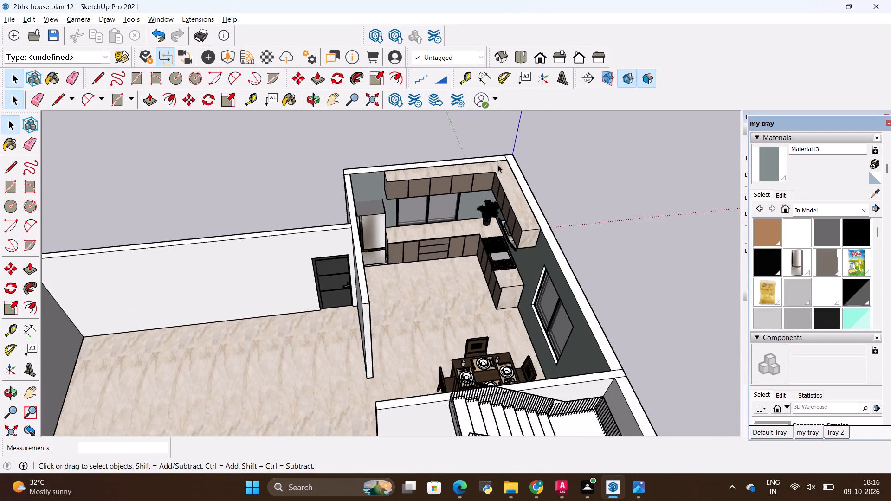
Inspect the L-shaped wall cabinets, window, refrigerator and range hood from above and at cabinet height.
{"action": "scroll", "coordinate": [484, 159], "scroll_direction": "up", "scroll_amount": 7}
{"action": "scroll", "coordinate": [522, 147], "scroll_direction": "up", "scroll_amount": 5}
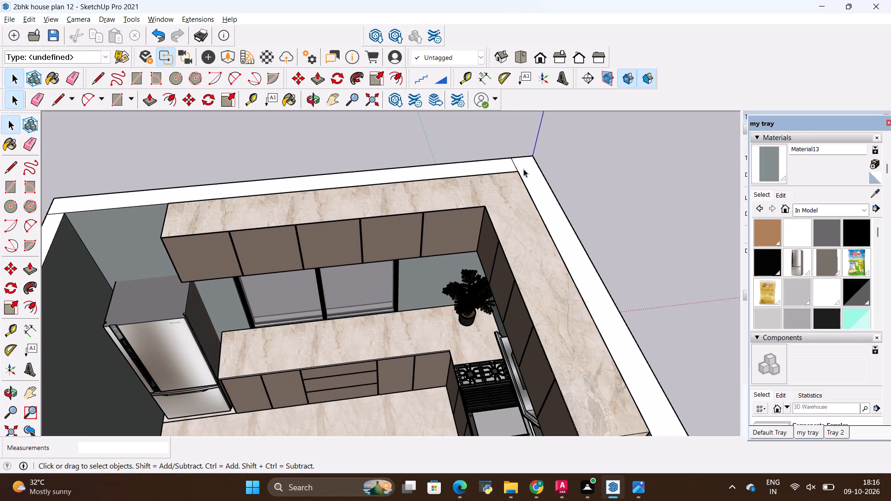
{"action": "middle_click_drag", "start_coordinate": [523, 169], "coordinate": [558, 116]}
{"action": "scroll", "coordinate": [538, 178], "scroll_direction": "up", "scroll_amount": 1}
{"action": "middle_click_drag", "start_coordinate": [538, 178], "coordinate": [542, 162]}
{"action": "middle_click_drag", "start_coordinate": [525, 212], "coordinate": [536, 207]}
{"action": "scroll", "coordinate": [527, 165], "scroll_direction": "down", "scroll_amount": 7}
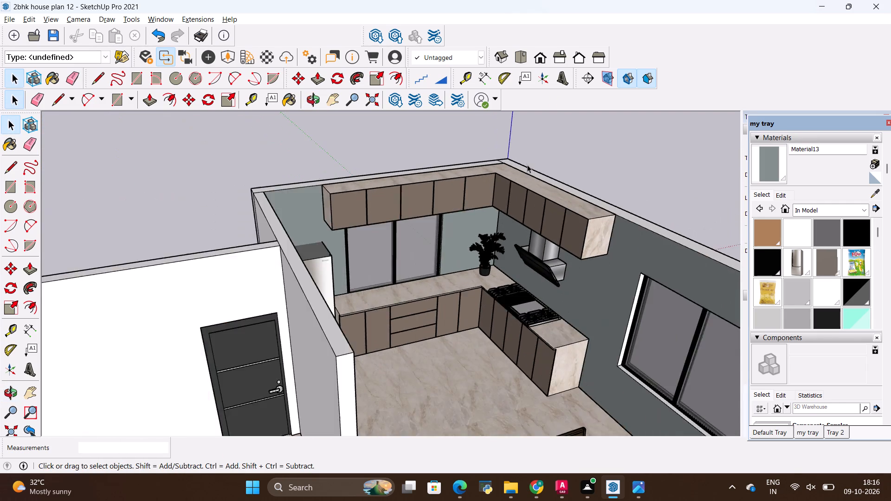
{"action": "scroll", "coordinate": [527, 165], "scroll_direction": "down", "scroll_amount": 2}
{"action": "middle_click_drag", "start_coordinate": [502, 218], "coordinate": [511, 175]}
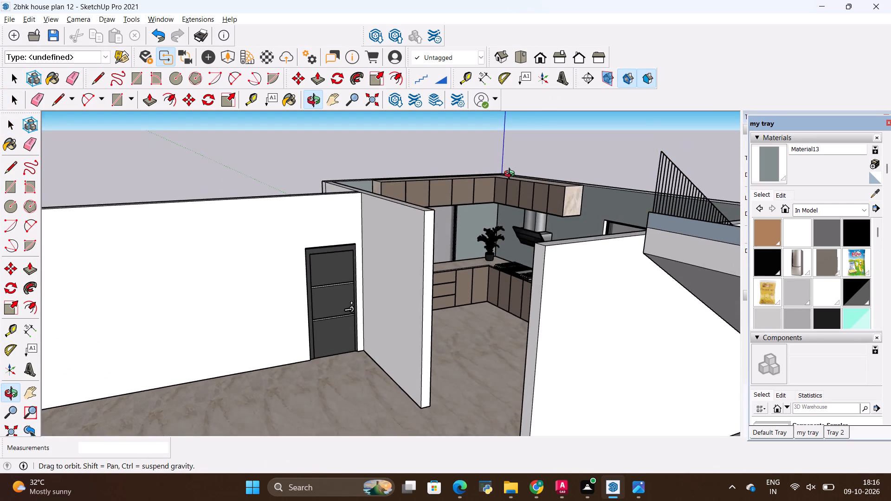
{"action": "middle_click_drag", "start_coordinate": [511, 175], "coordinate": [512, 174]}
{"action": "scroll", "coordinate": [512, 200], "scroll_direction": "up", "scroll_amount": 2}
{"action": "scroll", "coordinate": [497, 240], "scroll_direction": "up", "scroll_amount": 2}
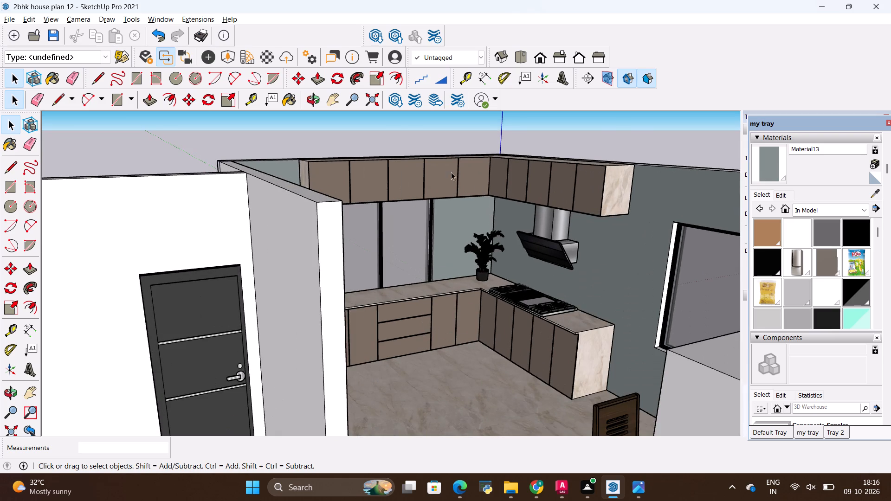
{"action": "scroll", "coordinate": [451, 172], "scroll_direction": "up", "scroll_amount": 7}
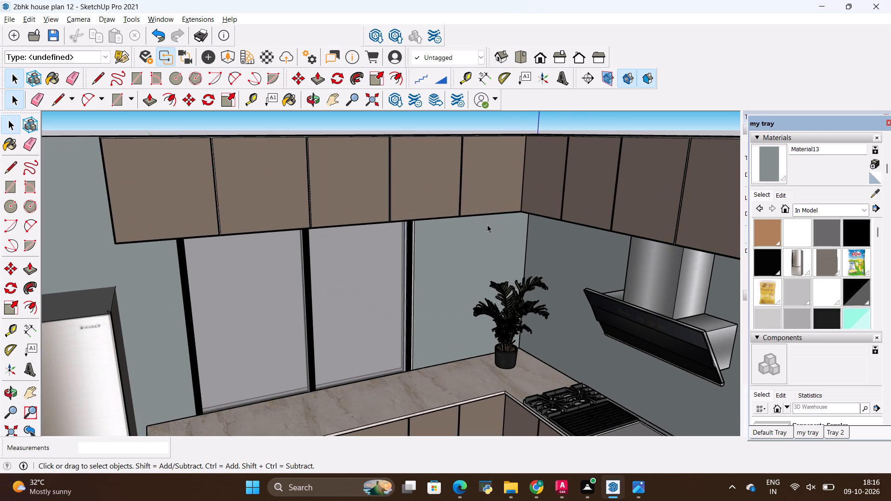
{"action": "scroll", "coordinate": [531, 170], "scroll_direction": "down", "scroll_amount": 2}
{"action": "scroll", "coordinate": [552, 123], "scroll_direction": "up", "scroll_amount": 1}
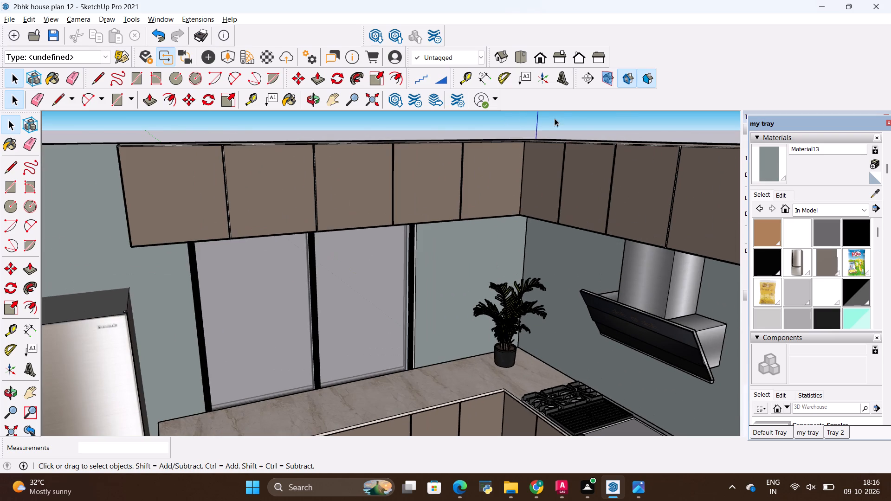
{"action": "key", "text": "space"}
{"action": "left_click", "coordinate": [556, 118]}
{"action": "middle_click_drag", "start_coordinate": [534, 155], "coordinate": [467, 214]}
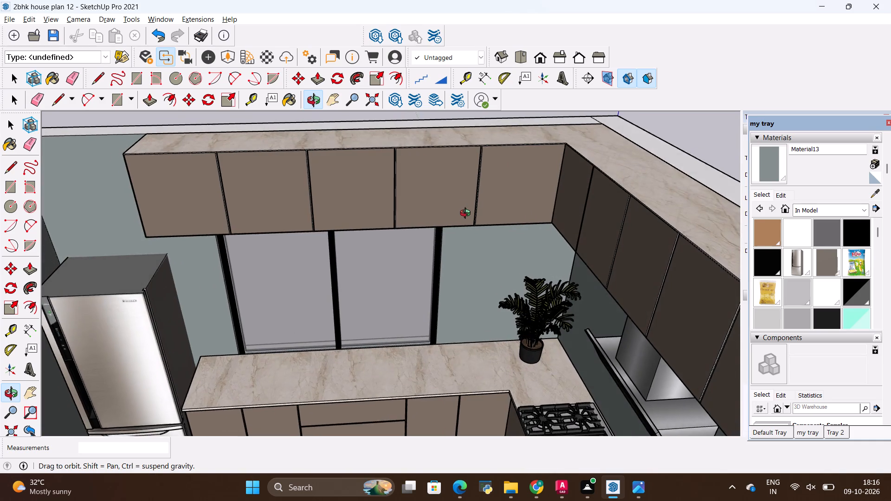
{"action": "middle_click_drag", "start_coordinate": [467, 214], "coordinate": [597, 153]}
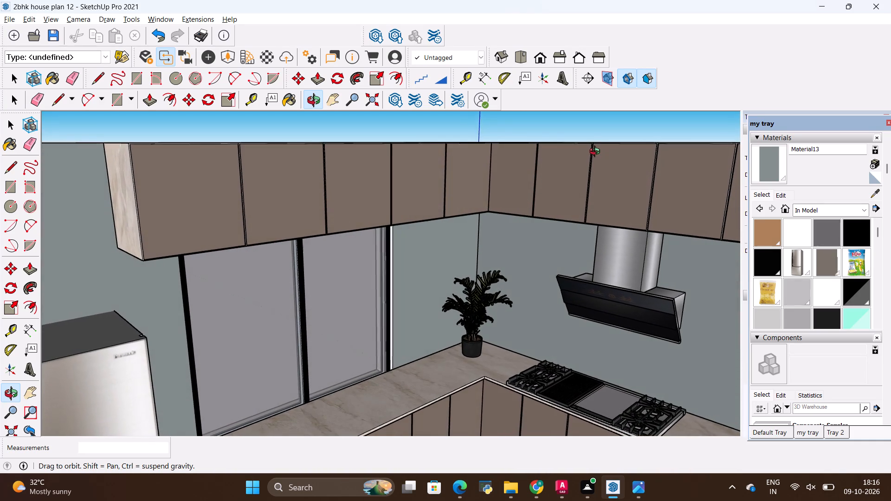
{"action": "middle_click_drag", "start_coordinate": [597, 153], "coordinate": [591, 156]}
Examine the inner corner of the wall cabinets up close, where their marble top meets the kitchen walls.
{"action": "scroll", "coordinate": [521, 117], "scroll_direction": "up", "scroll_amount": 7}
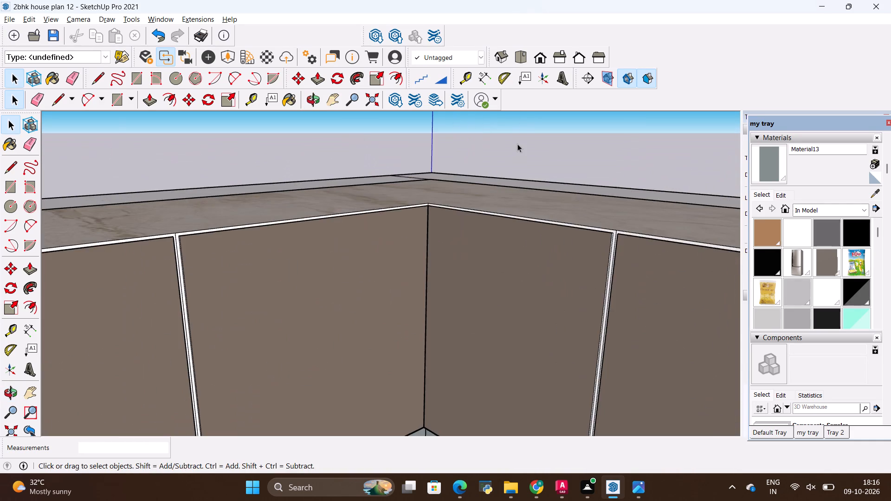
{"action": "scroll", "coordinate": [517, 144], "scroll_direction": "down", "scroll_amount": 9}
{"action": "scroll", "coordinate": [508, 124], "scroll_direction": "up", "scroll_amount": 7}
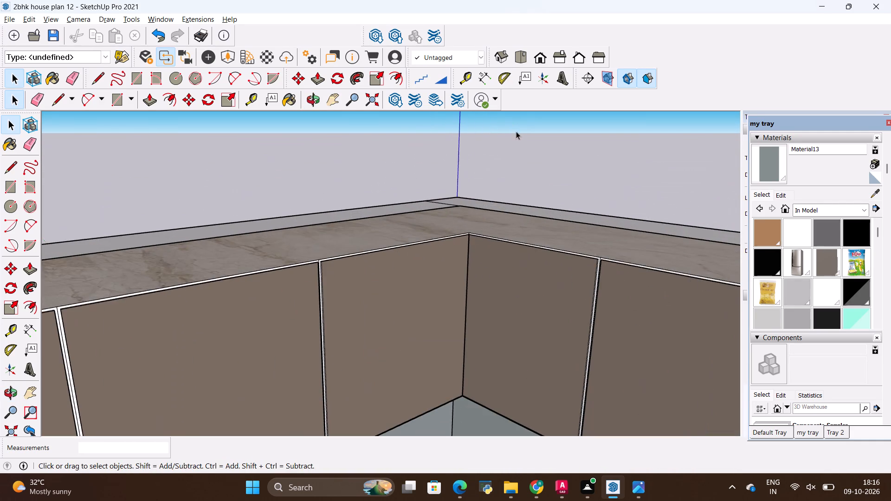
{"action": "middle_click_drag", "start_coordinate": [517, 133], "coordinate": [526, 122]}
{"action": "scroll", "coordinate": [490, 187], "scroll_direction": "up", "scroll_amount": 1}
{"action": "middle_click_drag", "start_coordinate": [513, 178], "coordinate": [512, 172]}
{"action": "scroll", "coordinate": [510, 165], "scroll_direction": "up", "scroll_amount": 4}
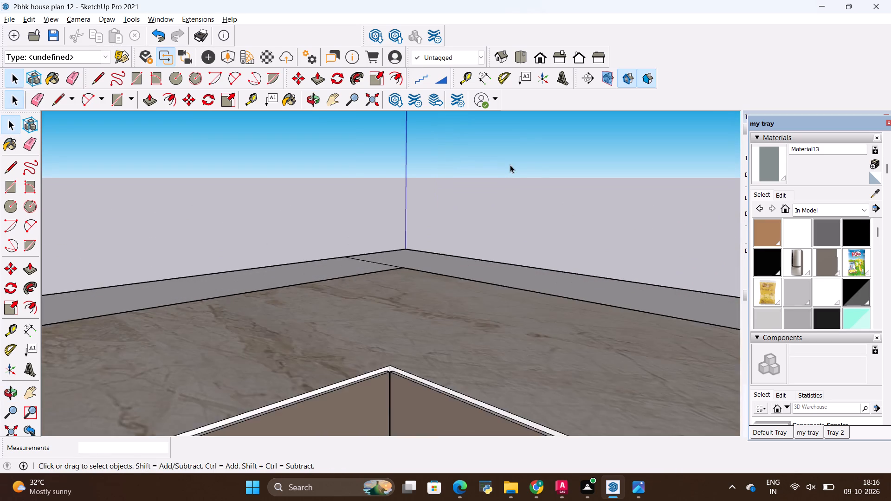
{"action": "scroll", "coordinate": [510, 165], "scroll_direction": "up", "scroll_amount": 2}
{"action": "scroll", "coordinate": [510, 165], "scroll_direction": "down", "scroll_amount": 9}
{"action": "middle_click", "coordinate": [510, 165]}
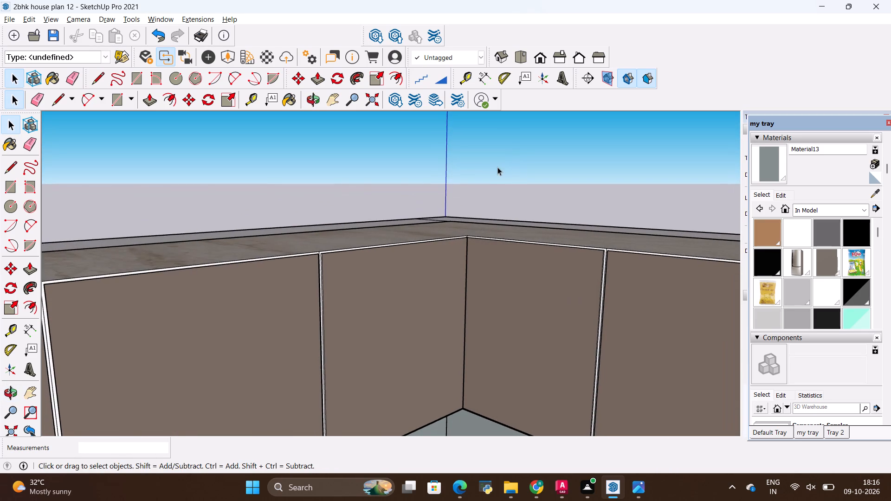
{"action": "scroll", "coordinate": [500, 165], "scroll_direction": "up", "scroll_amount": 3}
{"action": "scroll", "coordinate": [469, 185], "scroll_direction": "down", "scroll_amount": 1}
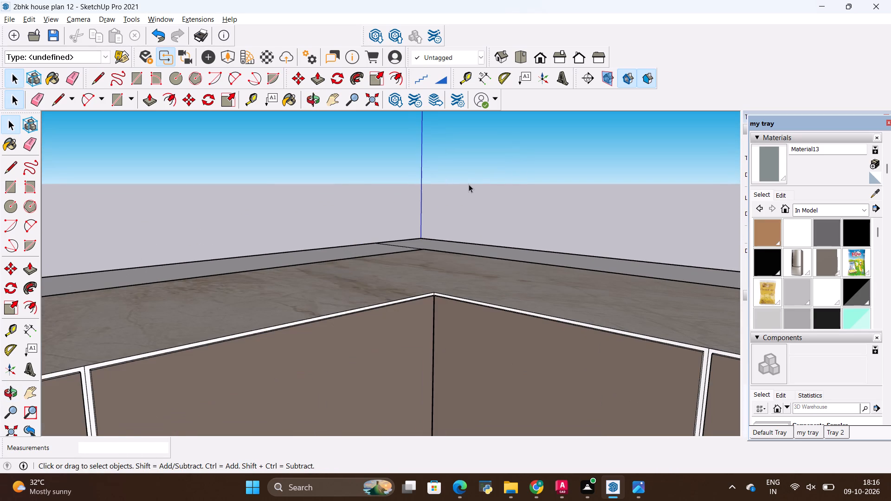
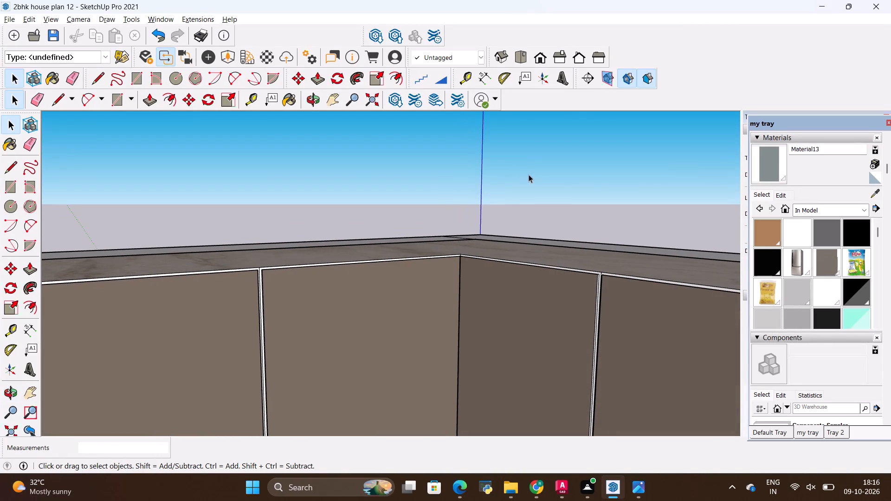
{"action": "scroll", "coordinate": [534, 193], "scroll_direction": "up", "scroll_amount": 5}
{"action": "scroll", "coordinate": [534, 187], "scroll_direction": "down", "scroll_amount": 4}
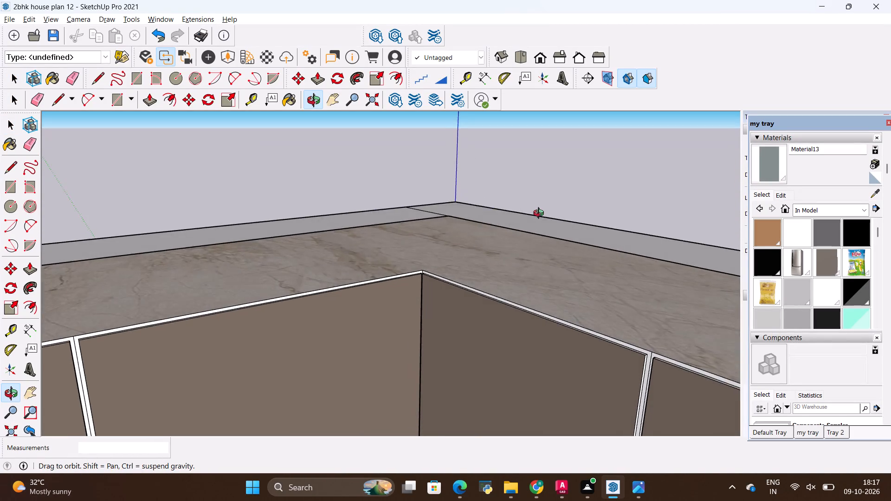
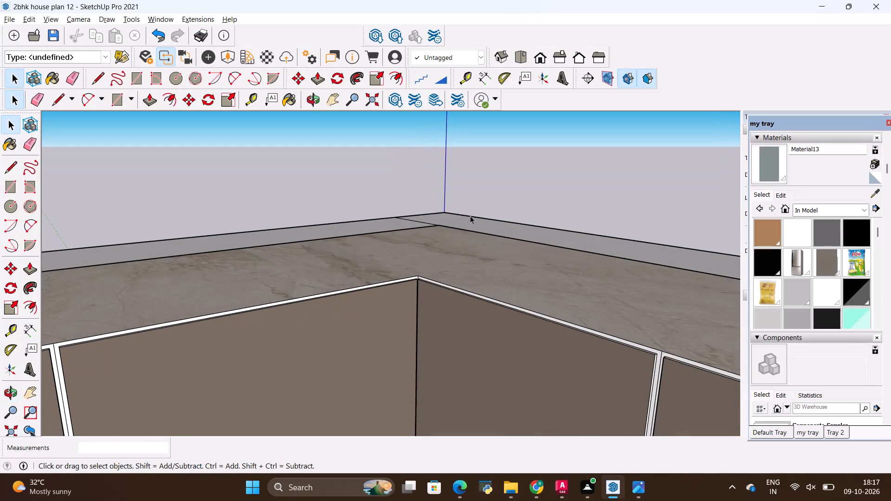
Inspect the marble top and wall junction at the corner of the kitchen's upper cabinets, close up and from farther back.
{"action": "middle_click_drag", "start_coordinate": [470, 229], "coordinate": [467, 209]}
{"action": "scroll", "coordinate": [441, 242], "scroll_direction": "up", "scroll_amount": 2}
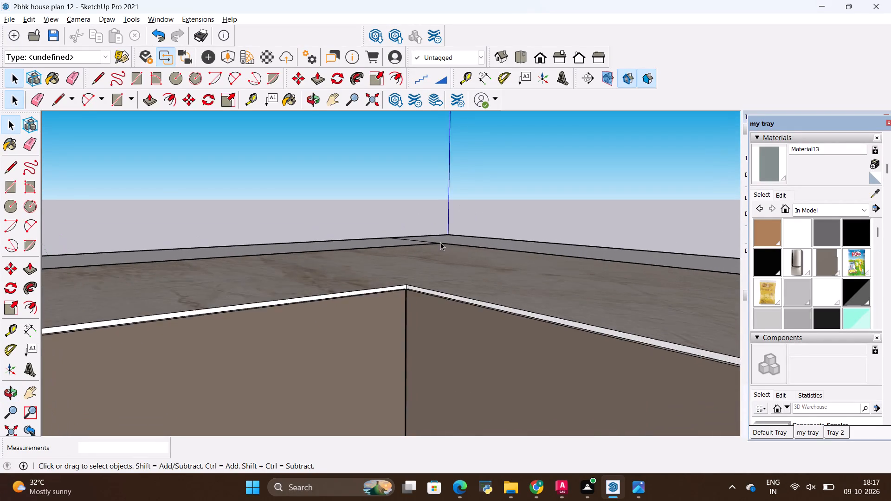
{"action": "scroll", "coordinate": [440, 242], "scroll_direction": "up", "scroll_amount": 4}
{"action": "scroll", "coordinate": [439, 240], "scroll_direction": "down", "scroll_amount": 17}
{"action": "middle_click_drag", "start_coordinate": [497, 177], "coordinate": [495, 186]}
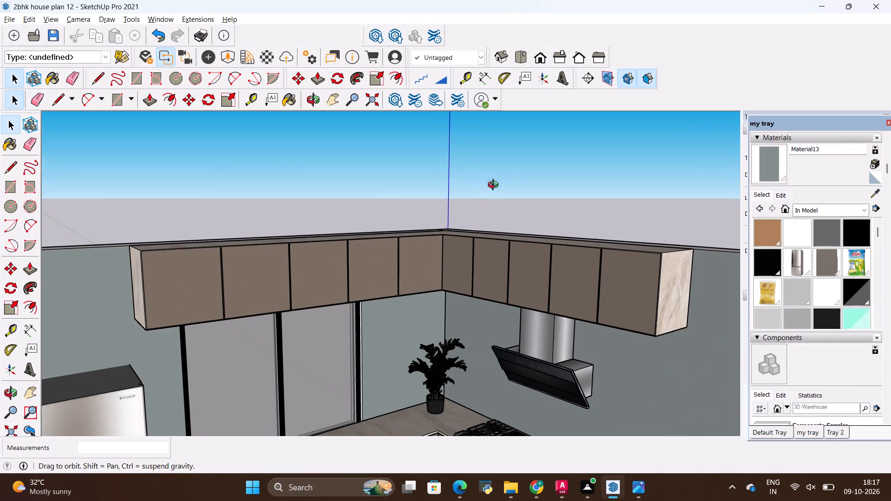
{"action": "middle_click_drag", "start_coordinate": [495, 186], "coordinate": [485, 184]}
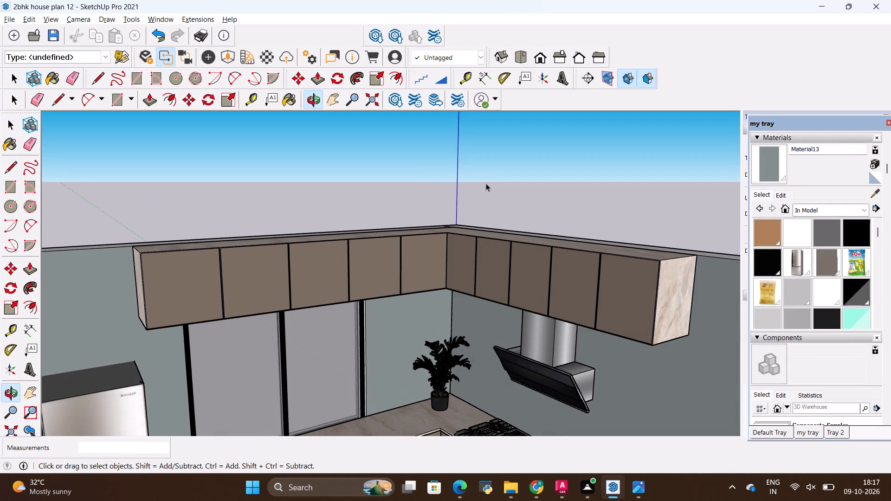
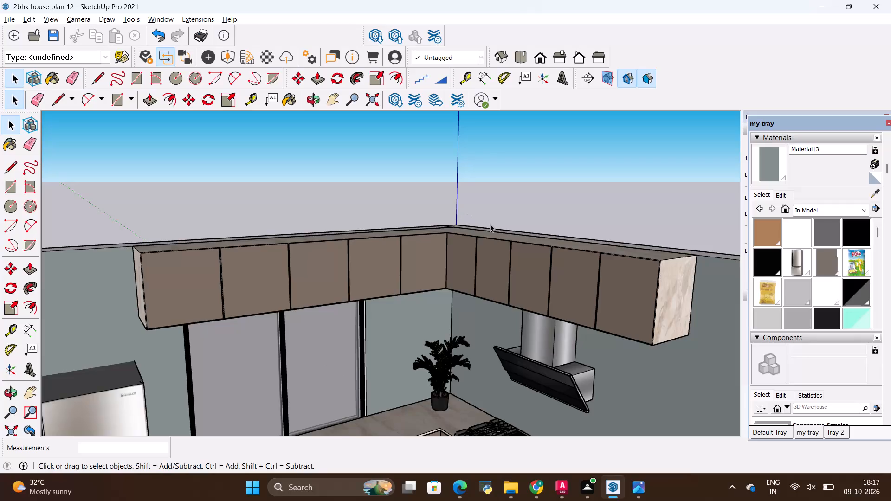
Review the whole kitchen from several angles, including the upper and lower cabinets, refrigerator, chimney hood and adjoining dining area.
{"action": "scroll", "coordinate": [490, 224], "scroll_direction": "down", "scroll_amount": 12}
{"action": "middle_click_drag", "start_coordinate": [503, 259], "coordinate": [570, 392]}
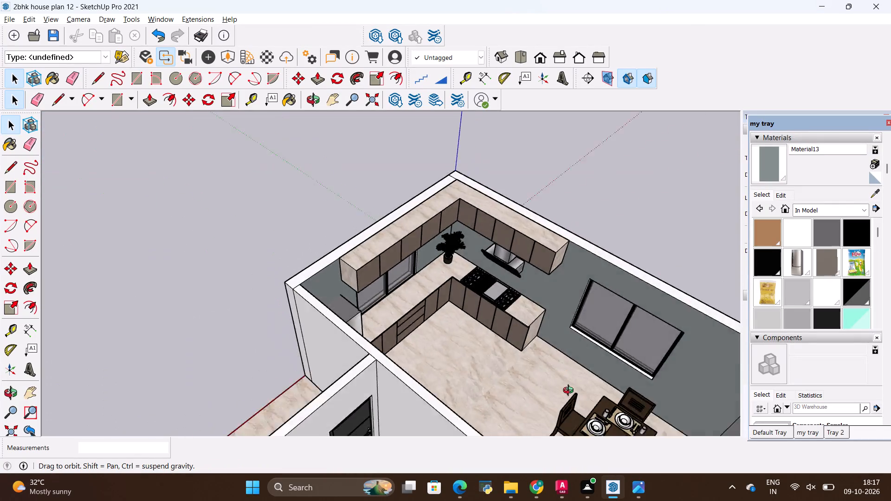
{"action": "middle_click_drag", "start_coordinate": [570, 392], "coordinate": [331, 337]}
{"action": "scroll", "coordinate": [349, 309], "scroll_direction": "up", "scroll_amount": 3}
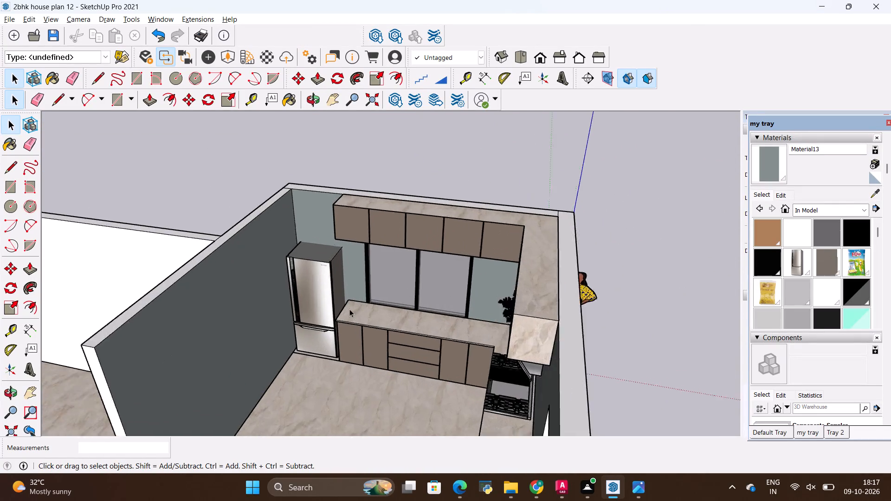
{"action": "scroll", "coordinate": [349, 309], "scroll_direction": "up", "scroll_amount": 2}
{"action": "scroll", "coordinate": [371, 274], "scroll_direction": "down", "scroll_amount": 11}
{"action": "middle_click_drag", "start_coordinate": [562, 253], "coordinate": [381, 285]}
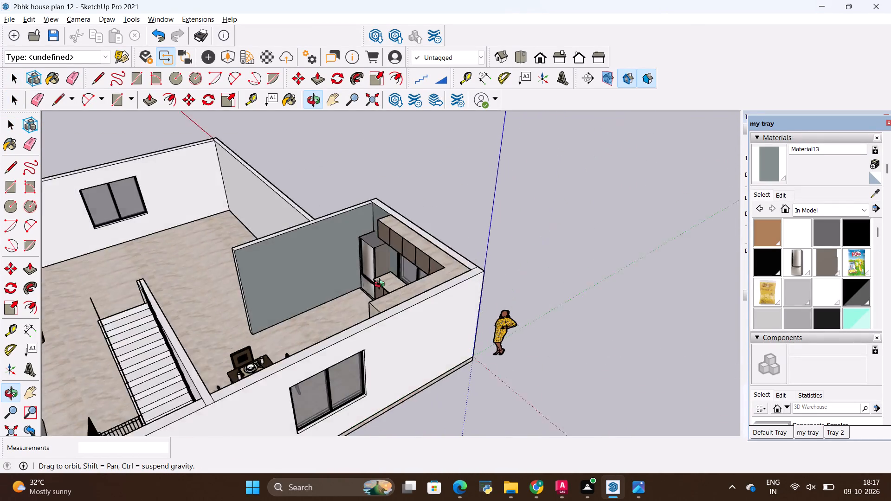
{"action": "middle_click_drag", "start_coordinate": [381, 285], "coordinate": [539, 280]}
{"action": "middle_click_drag", "start_coordinate": [279, 339], "coordinate": [502, 323]}
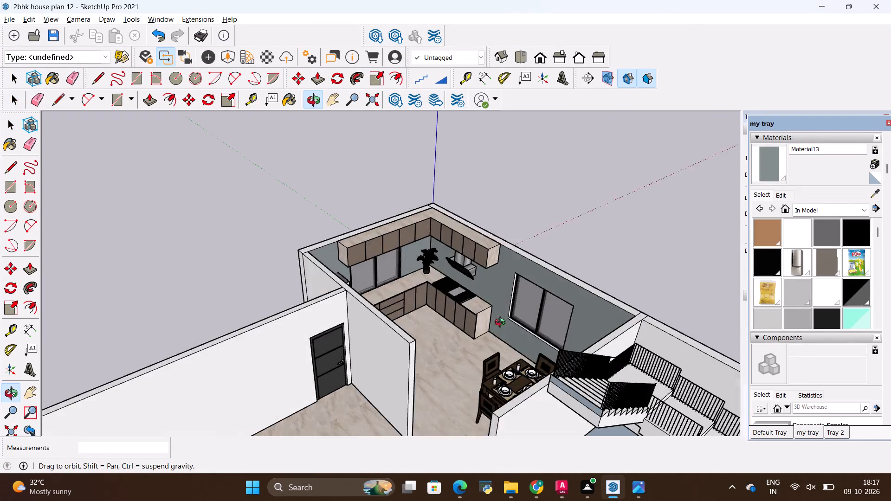
{"action": "middle_click_drag", "start_coordinate": [502, 323], "coordinate": [512, 300]}
{"action": "scroll", "coordinate": [487, 276], "scroll_direction": "up", "scroll_amount": 4}
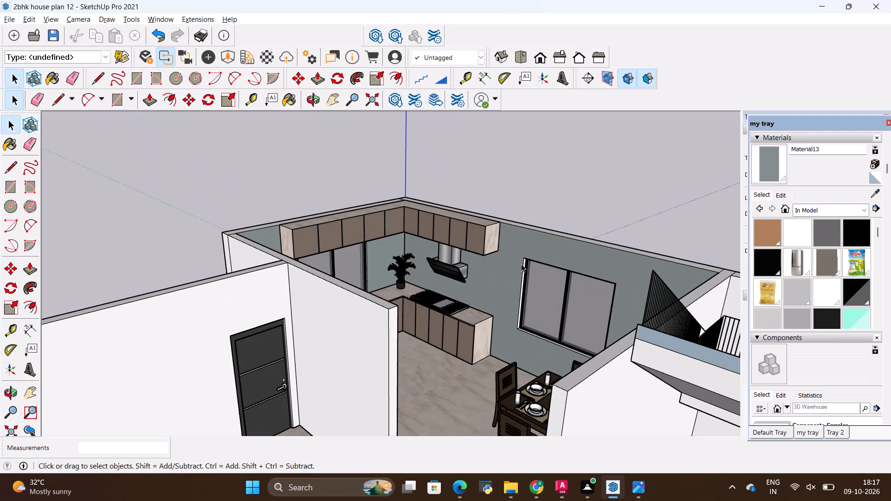
{"action": "left_click", "coordinate": [547, 214]}
{"action": "scroll", "coordinate": [503, 273], "scroll_direction": "up", "scroll_amount": 3}
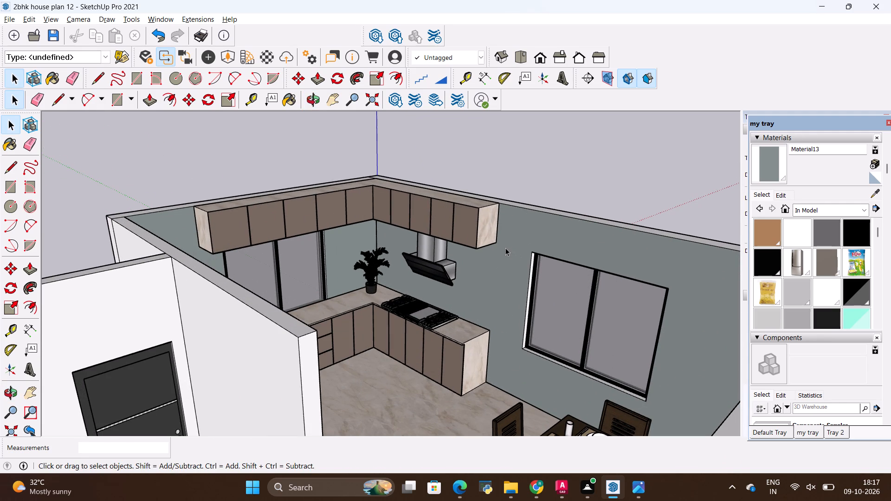
{"action": "scroll", "coordinate": [504, 247], "scroll_direction": "down", "scroll_amount": 5}
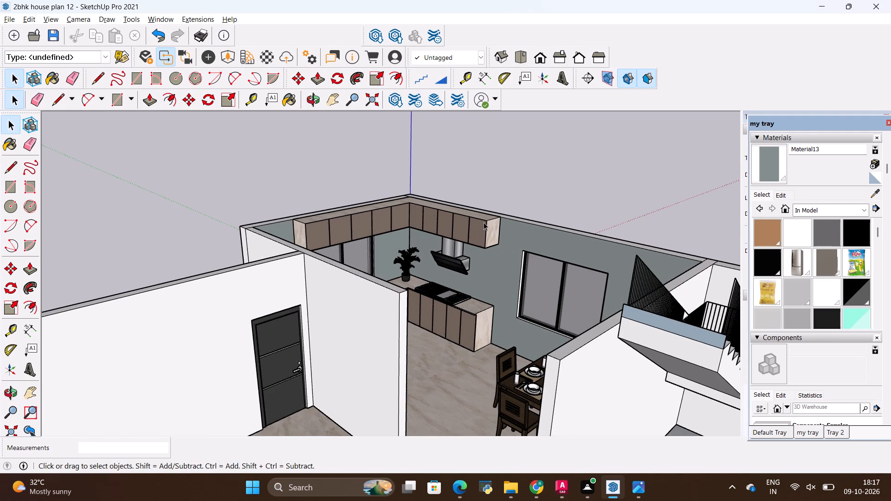
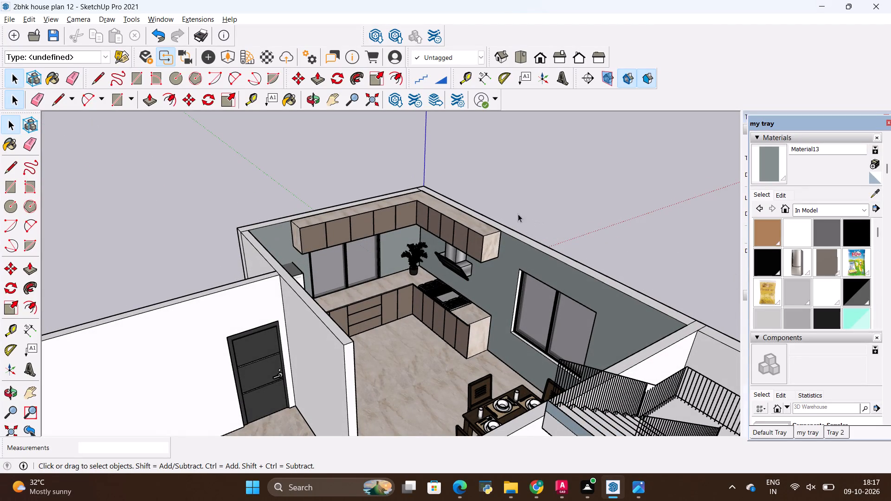
Inspect the kitchen and dining area from above and at eye level through the opening between the walls.
{"action": "key", "text": "space"}
{"action": "middle_click_drag", "start_coordinate": [477, 281], "coordinate": [537, 273]}
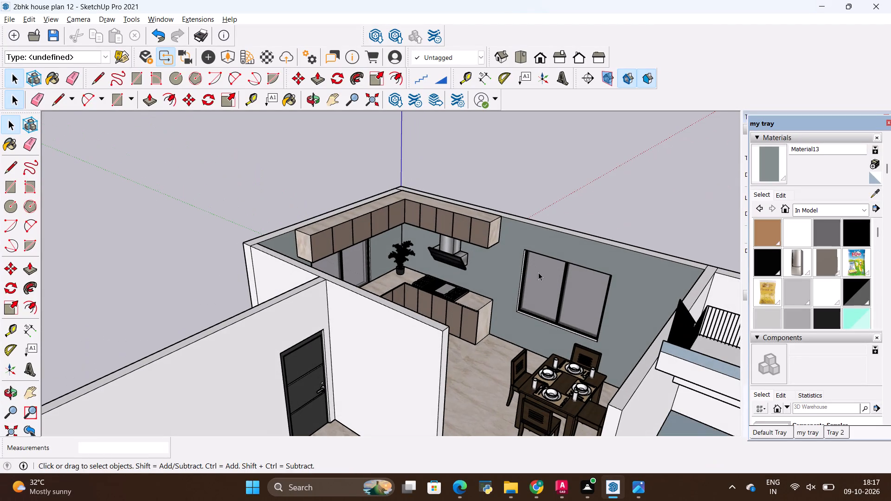
{"action": "key", "text": "space"}
{"action": "left_click", "coordinate": [543, 198]}
{"action": "scroll", "coordinate": [448, 224], "scroll_direction": "up", "scroll_amount": 6}
{"action": "scroll", "coordinate": [479, 284], "scroll_direction": "down", "scroll_amount": 12}
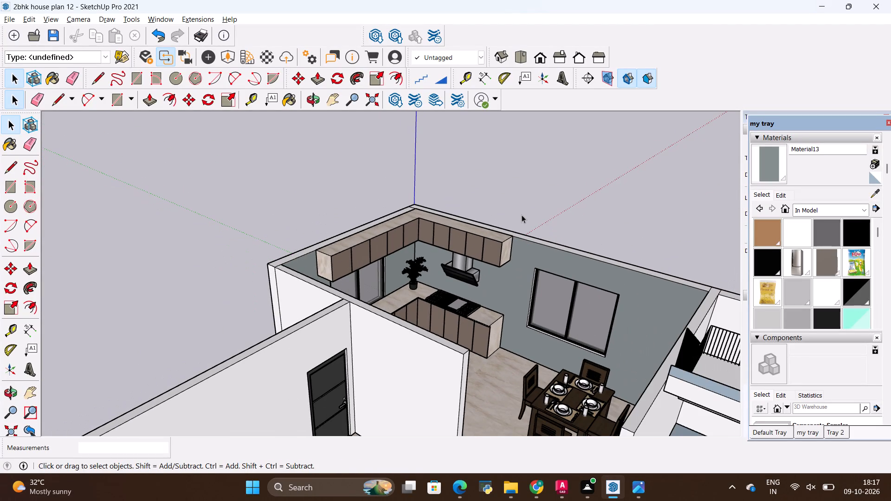
{"action": "key", "text": "space"}
{"action": "left_click", "coordinate": [522, 215]}
{"action": "middle_click_drag", "start_coordinate": [518, 313], "coordinate": [488, 259]}
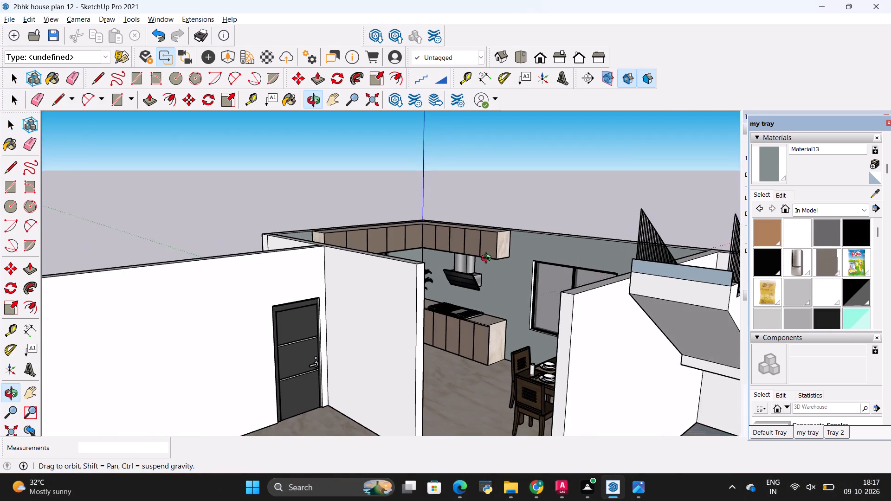
{"action": "middle_click_drag", "start_coordinate": [488, 259], "coordinate": [488, 263]}
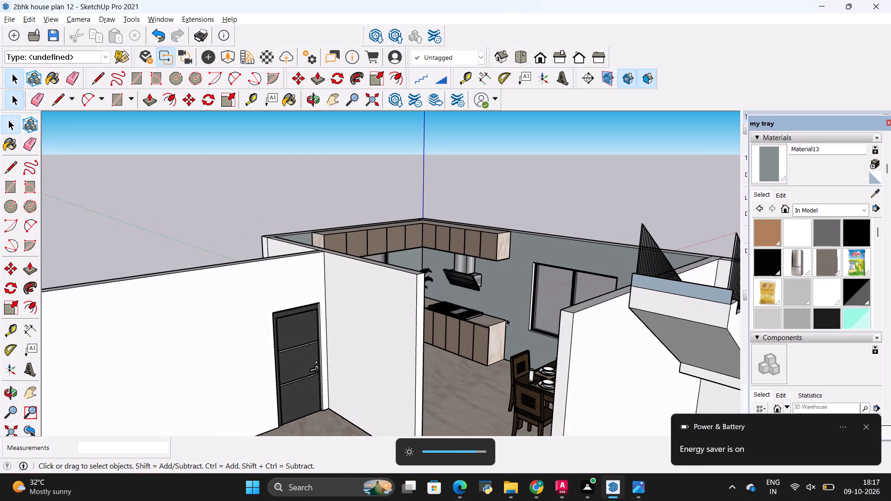
{"action": "middle_click_drag", "start_coordinate": [506, 329], "coordinate": [498, 245], "text": "shift"}
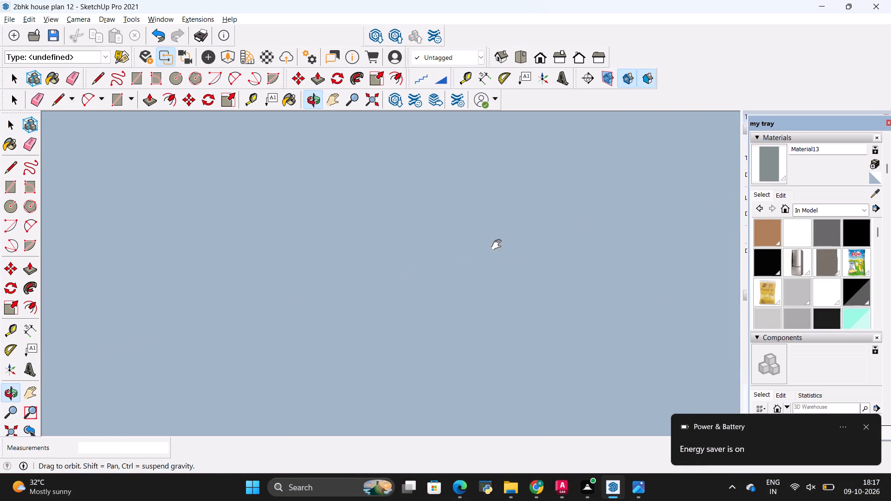
{"action": "middle_click_drag", "start_coordinate": [498, 245], "coordinate": [501, 265], "text": "shift"}
{"action": "scroll", "coordinate": [502, 240], "scroll_direction": "up", "scroll_amount": 4}
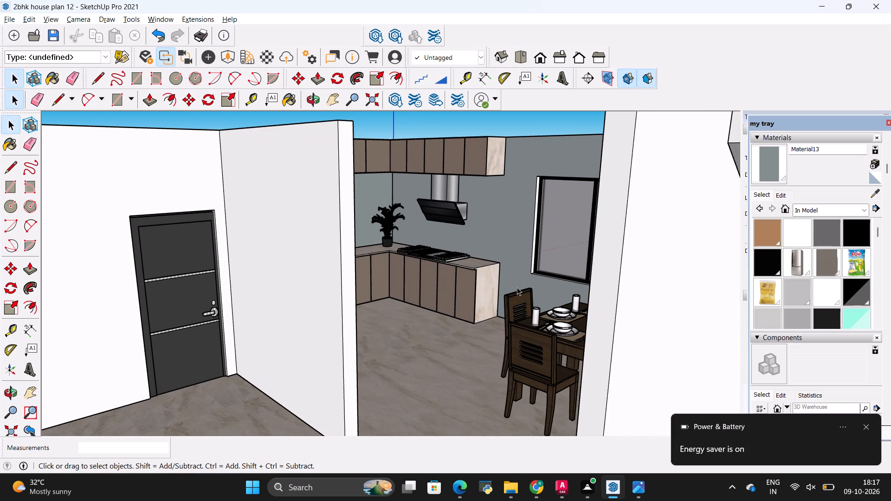
{"action": "middle_click_drag", "start_coordinate": [517, 287], "coordinate": [500, 291]}
{"action": "scroll", "coordinate": [459, 294], "scroll_direction": "up", "scroll_amount": 3}
Examine the kitchen interior more closely, including the refrigerator, marble countertop, lower cabinets, cooktop, plant and chimney hood.
{"action": "middle_click_drag", "start_coordinate": [488, 306], "coordinate": [513, 371]}
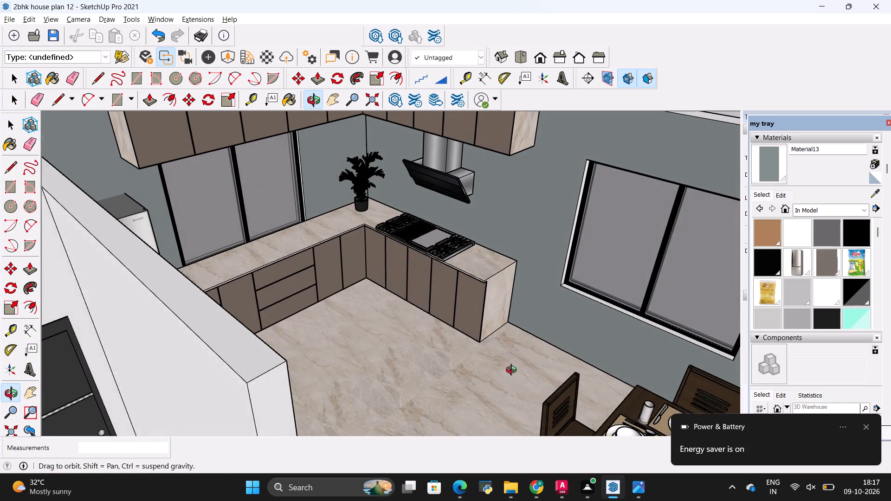
{"action": "middle_click_drag", "start_coordinate": [513, 371], "coordinate": [493, 376]}
{"action": "scroll", "coordinate": [429, 237], "scroll_direction": "down", "scroll_amount": 3}
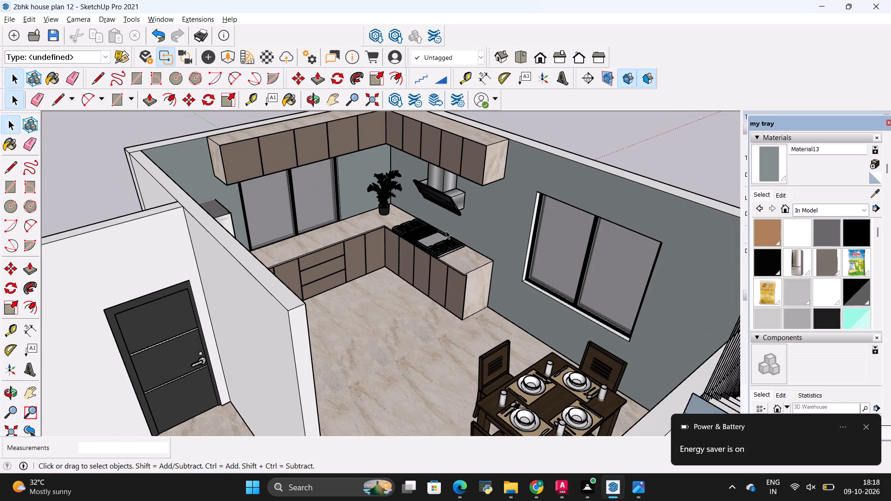
{"action": "scroll", "coordinate": [436, 219], "scroll_direction": "up", "scroll_amount": 2}
{"action": "middle_click_drag", "start_coordinate": [450, 226], "coordinate": [421, 253]}
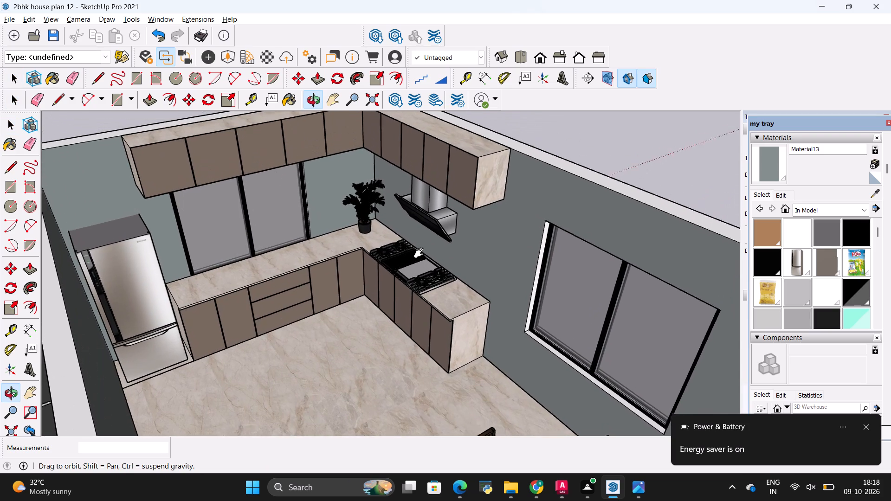
{"action": "middle_click_drag", "start_coordinate": [421, 253], "coordinate": [440, 271]}
{"action": "middle_click_drag", "start_coordinate": [438, 273], "coordinate": [432, 234]}
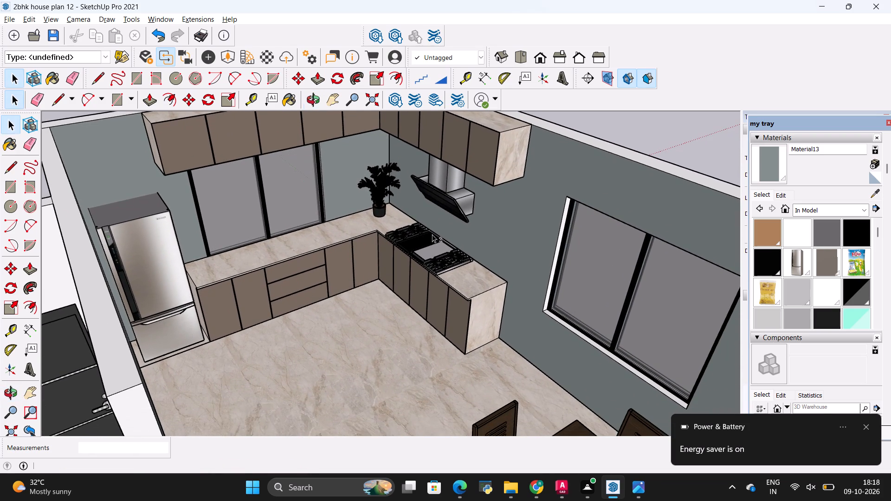
{"action": "middle_click_drag", "start_coordinate": [447, 284], "coordinate": [447, 282], "text": "shift"}
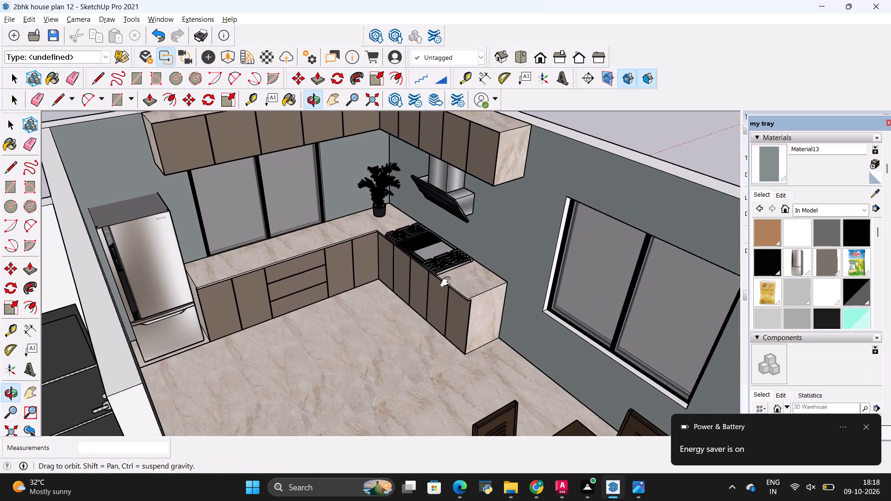
{"action": "middle_click_drag", "start_coordinate": [447, 282], "coordinate": [447, 279], "text": "shift"}
{"action": "middle_click_drag", "start_coordinate": [448, 285], "coordinate": [461, 224]}
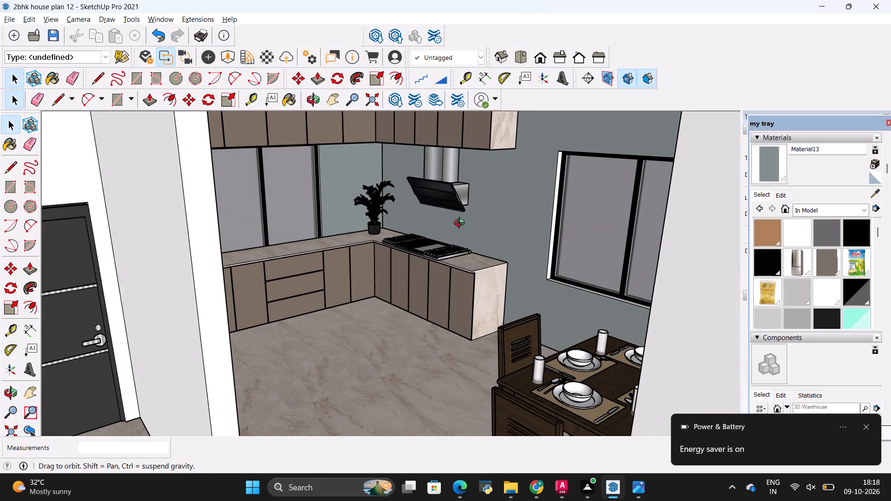
{"action": "middle_click_drag", "start_coordinate": [461, 224], "coordinate": [460, 222]}
{"action": "scroll", "coordinate": [419, 176], "scroll_direction": "up", "scroll_amount": 3}
{"action": "scroll", "coordinate": [437, 212], "scroll_direction": "down", "scroll_amount": 4}
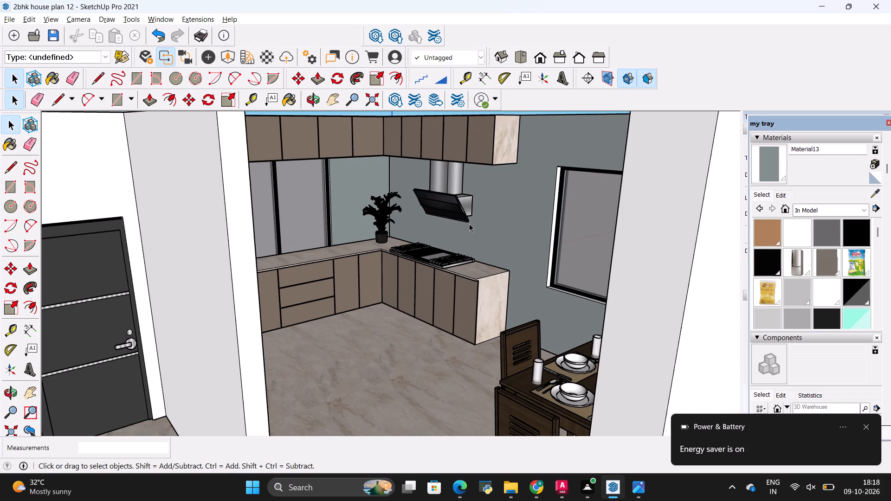
{"action": "key", "text": "space"}
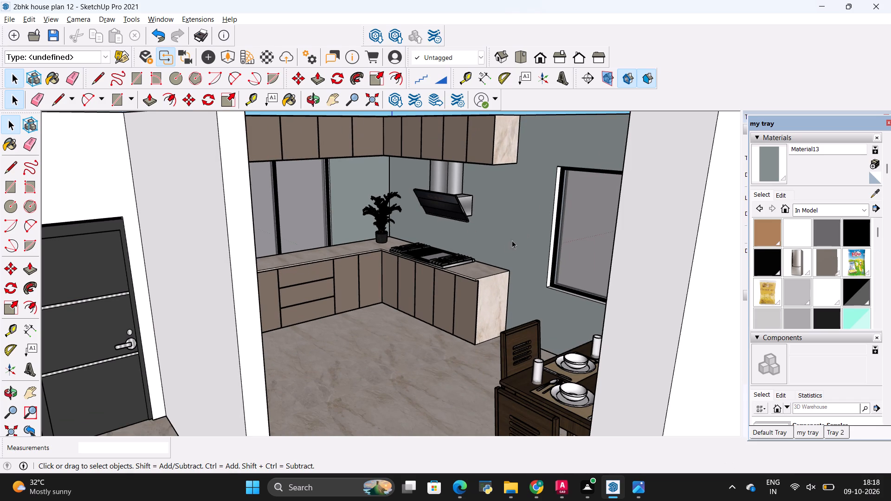
{"action": "key", "text": "space"}
Review the L-shaped upper and lower cabinets, chimney hood, windows and dining table from high and low angles.
{"action": "scroll", "coordinate": [486, 238], "scroll_direction": "down", "scroll_amount": 4}
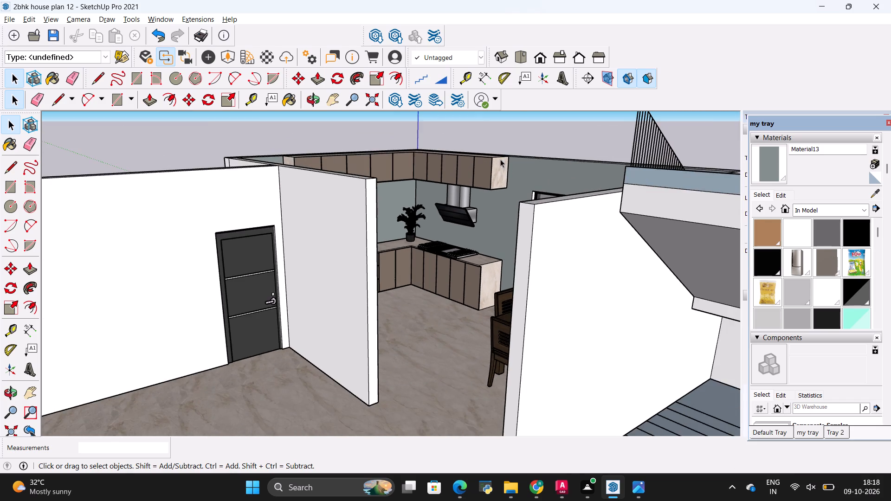
{"action": "scroll", "coordinate": [501, 154], "scroll_direction": "up", "scroll_amount": 1}
{"action": "middle_click_drag", "start_coordinate": [501, 154], "coordinate": [492, 245]}
{"action": "key", "text": "space"}
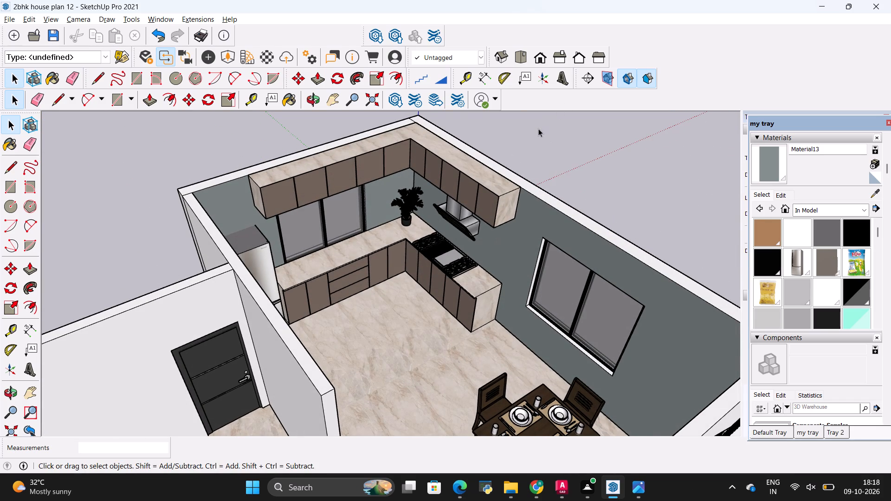
{"action": "scroll", "coordinate": [536, 130], "scroll_direction": "up", "scroll_amount": 1}
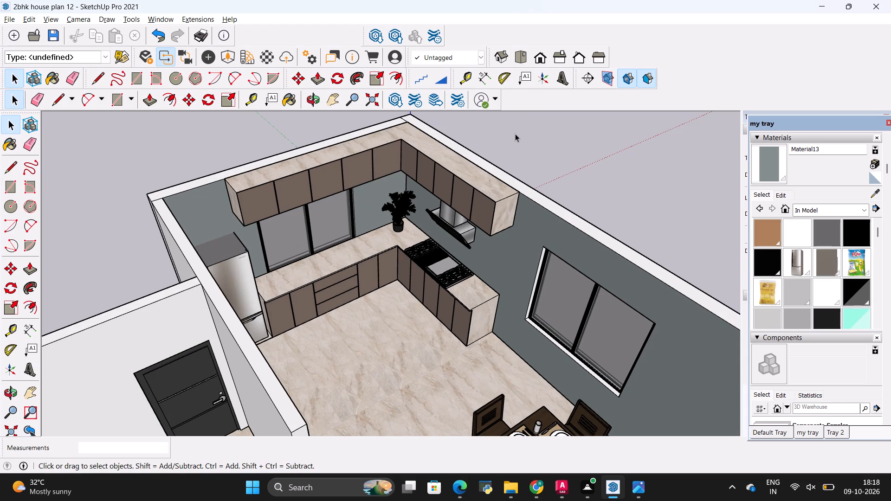
{"action": "middle_click_drag", "start_coordinate": [502, 137], "coordinate": [489, 174]}
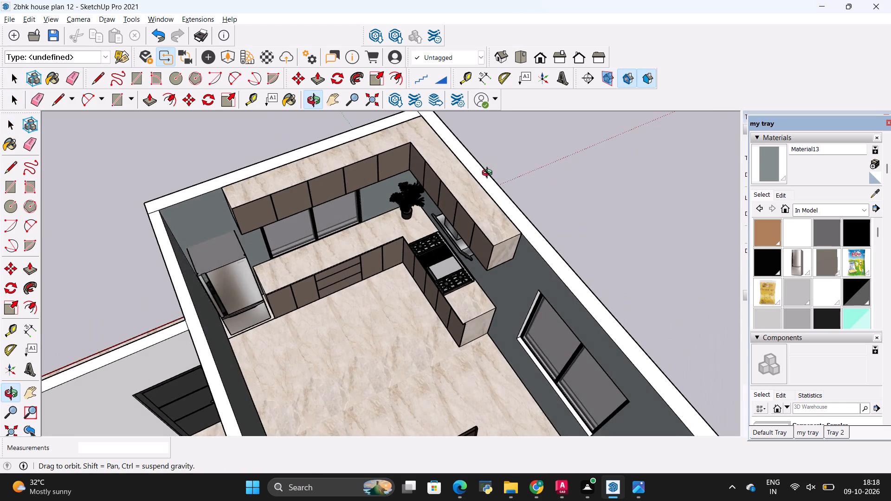
{"action": "middle_click_drag", "start_coordinate": [489, 174], "coordinate": [495, 158]}
{"action": "middle_click_drag", "start_coordinate": [509, 217], "coordinate": [520, 162]}
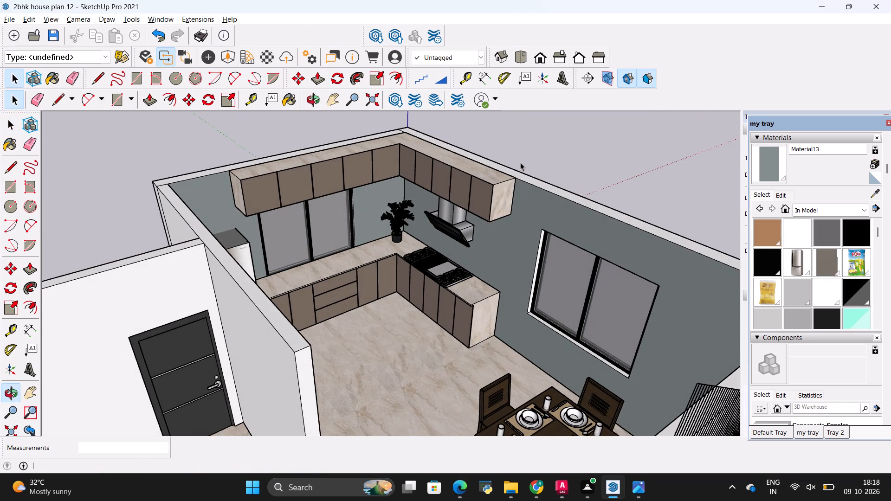
{"action": "middle_click_drag", "start_coordinate": [520, 152], "coordinate": [475, 231], "text": "shift"}
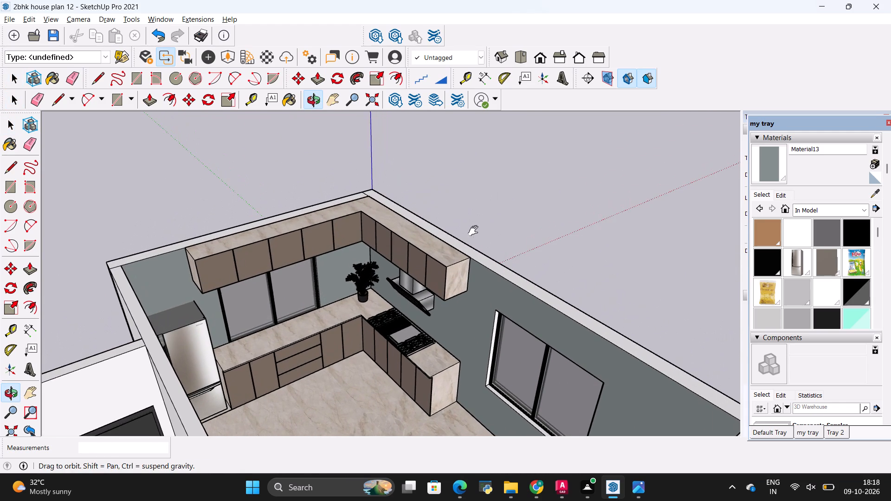
{"action": "middle_click_drag", "start_coordinate": [475, 231], "coordinate": [475, 231], "text": "shift"}
{"action": "middle_click_drag", "start_coordinate": [514, 274], "coordinate": [515, 240]}
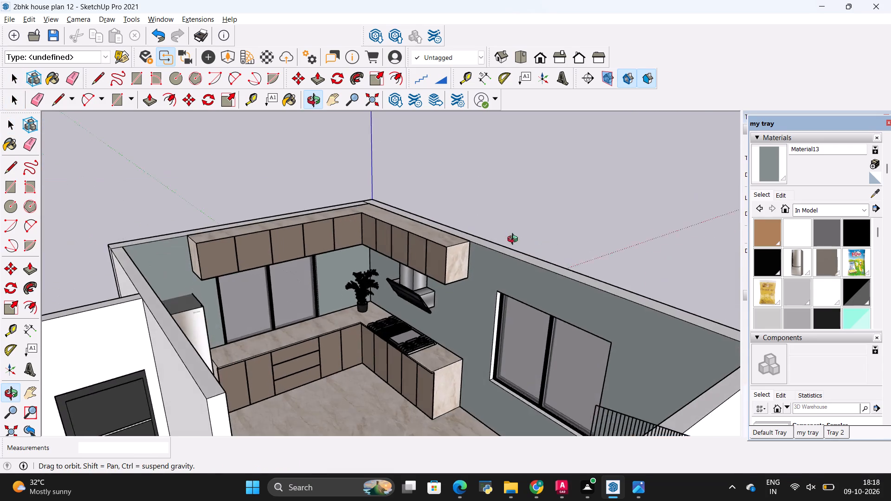
{"action": "middle_click_drag", "start_coordinate": [515, 240], "coordinate": [514, 241]}
{"action": "scroll", "coordinate": [528, 210], "scroll_direction": "down", "scroll_amount": 11}
{"action": "scroll", "coordinate": [449, 328], "scroll_direction": "up", "scroll_amount": 11}
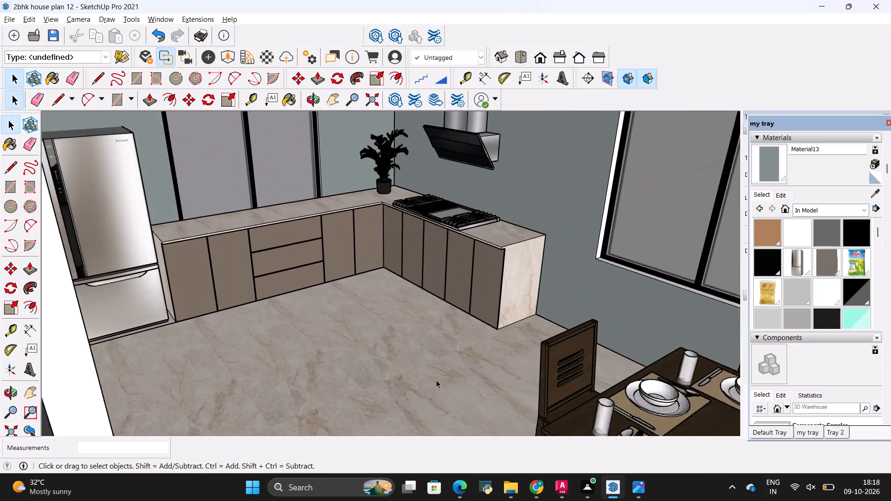
{"action": "scroll", "coordinate": [438, 377], "scroll_direction": "down", "scroll_amount": 11}
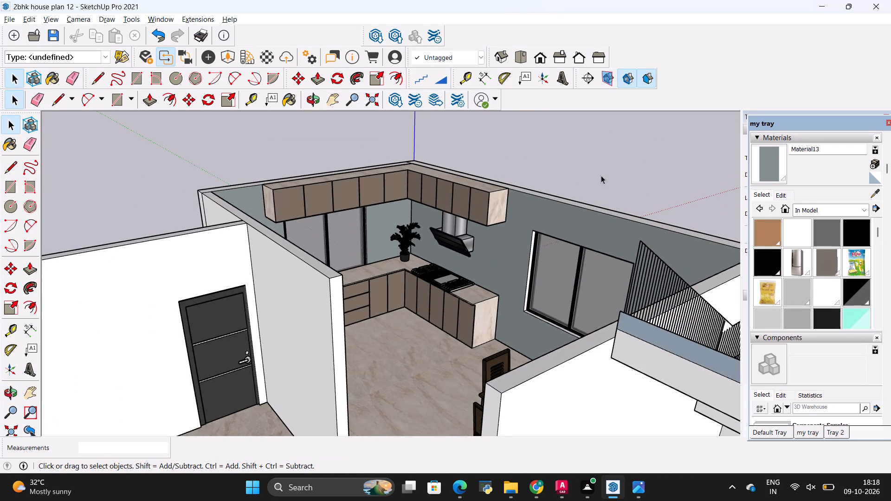
{"action": "scroll", "coordinate": [543, 172], "scroll_direction": "up", "scroll_amount": 3}
{"action": "scroll", "coordinate": [542, 180], "scroll_direction": "down", "scroll_amount": 5}
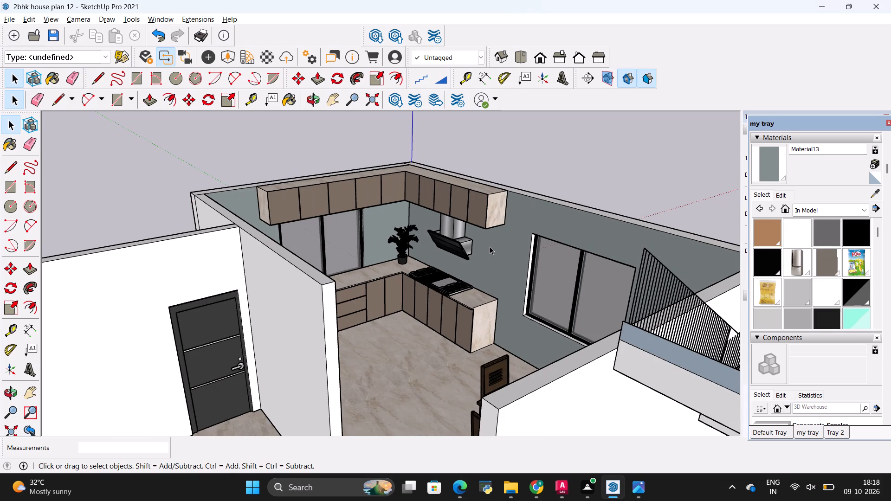
{"action": "middle_click_drag", "start_coordinate": [491, 252], "coordinate": [500, 274]}
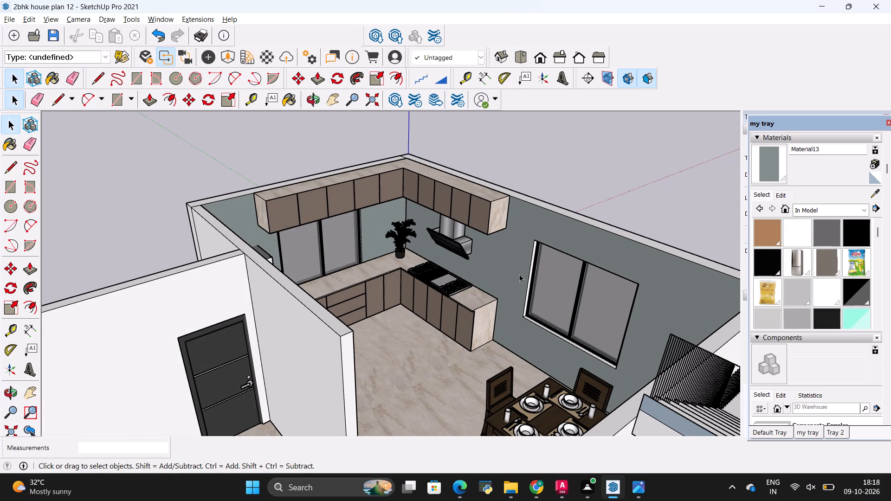
{"action": "scroll", "coordinate": [524, 184], "scroll_direction": "up", "scroll_amount": 2}
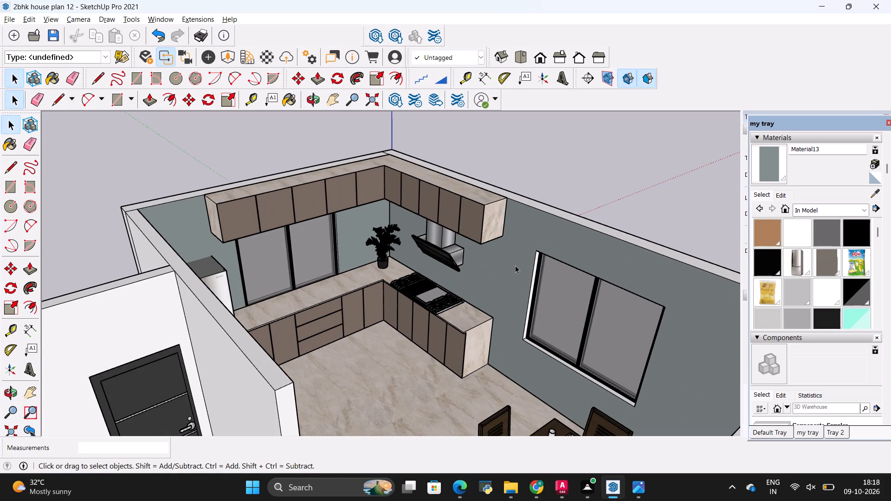
{"action": "middle_click_drag", "start_coordinate": [514, 270], "coordinate": [500, 250]}
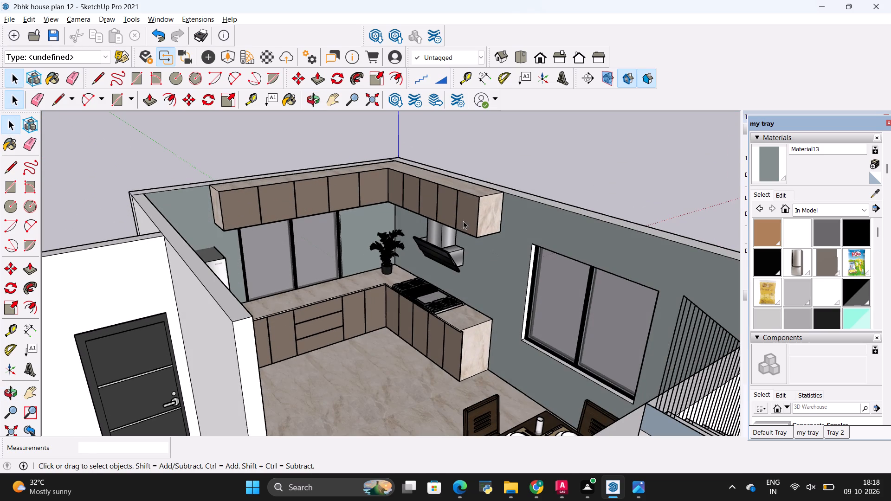
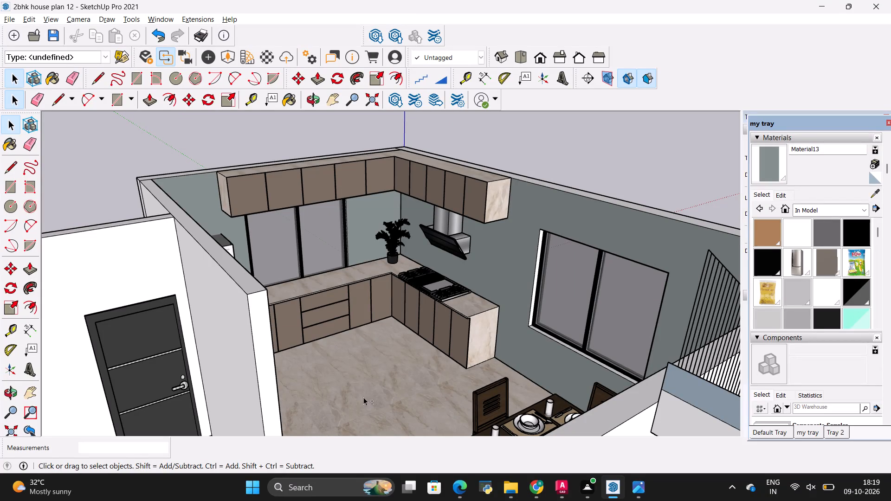
Examine the kitchen from the adjoining room through the wall opening, including the cabinets, cooktop, chimney hood, plant and dining set.
{"action": "middle_click_drag", "start_coordinate": [363, 398], "coordinate": [389, 343], "text": "shift"}
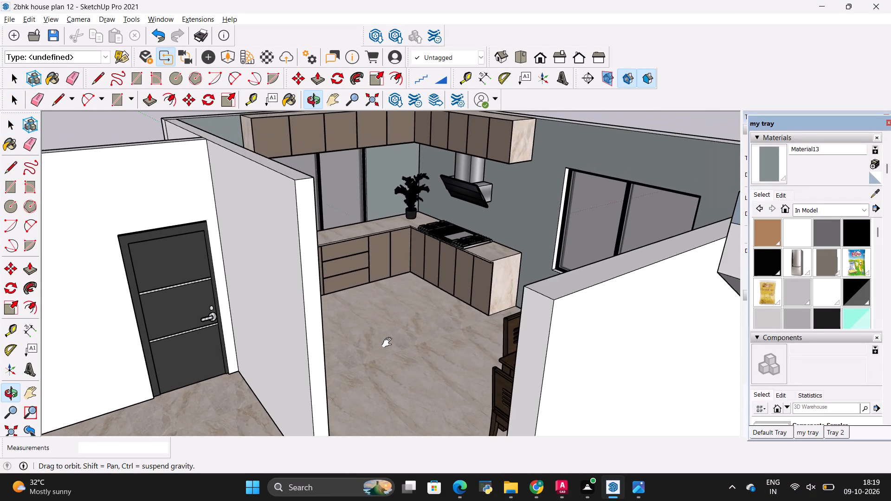
{"action": "middle_click_drag", "start_coordinate": [389, 343], "coordinate": [383, 337], "text": "shift"}
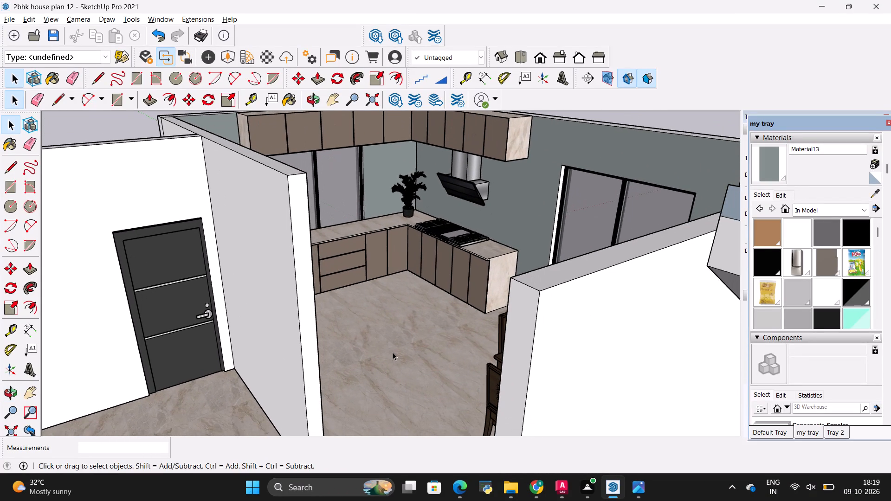
{"action": "middle_click_drag", "start_coordinate": [464, 345], "coordinate": [485, 279]}
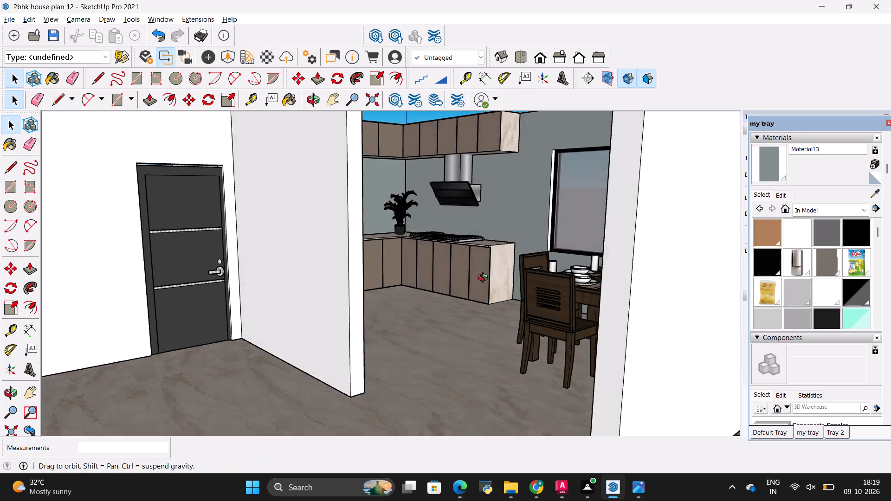
{"action": "middle_click_drag", "start_coordinate": [485, 279], "coordinate": [455, 342]}
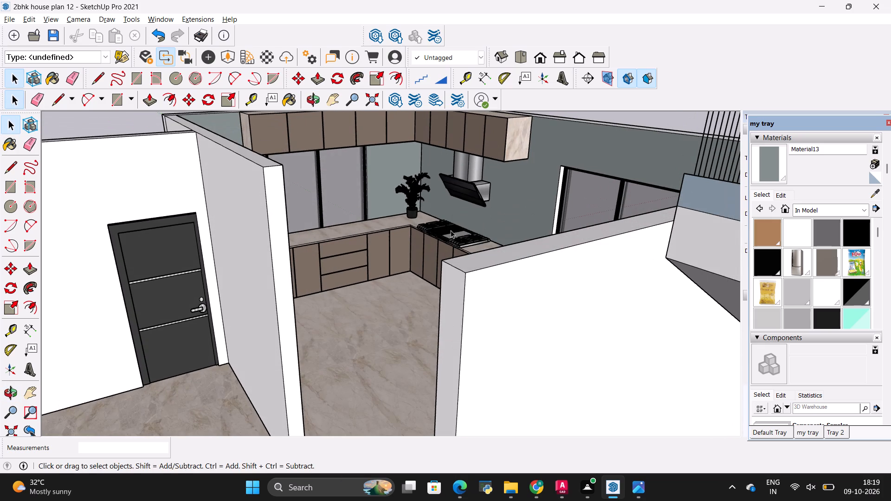
{"action": "scroll", "coordinate": [451, 217], "scroll_direction": "up", "scroll_amount": 1}
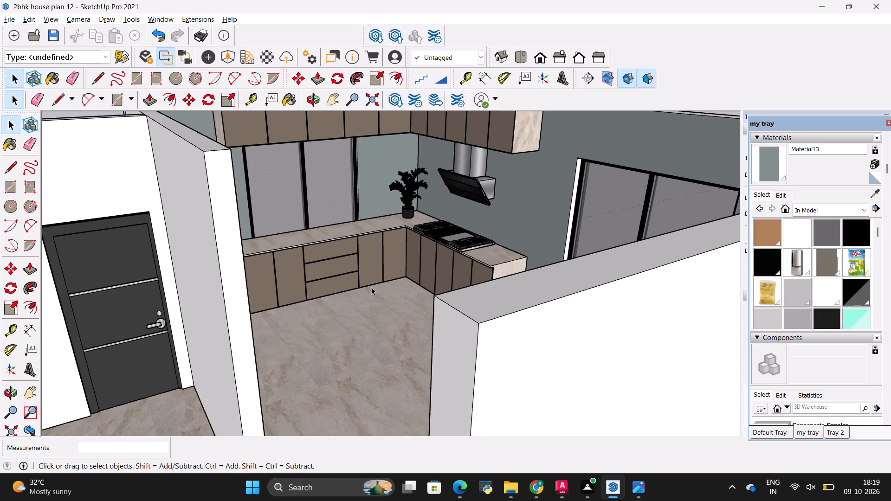
{"action": "middle_click_drag", "start_coordinate": [371, 287], "coordinate": [390, 292]}
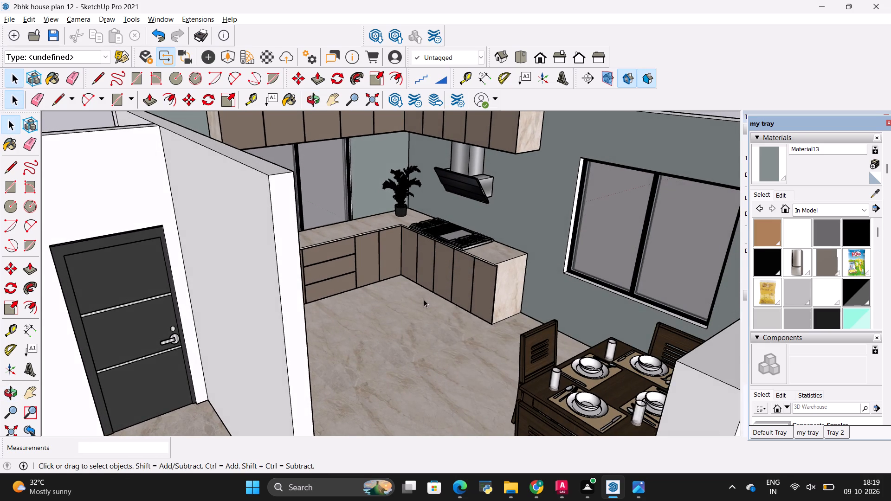
{"action": "scroll", "coordinate": [424, 299], "scroll_direction": "down", "scroll_amount": 1}
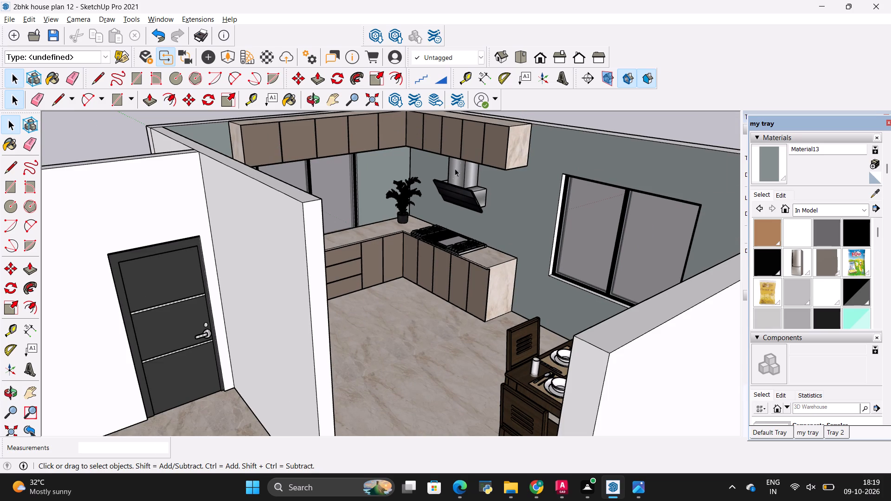
{"action": "scroll", "coordinate": [408, 162], "scroll_direction": "up", "scroll_amount": 2}
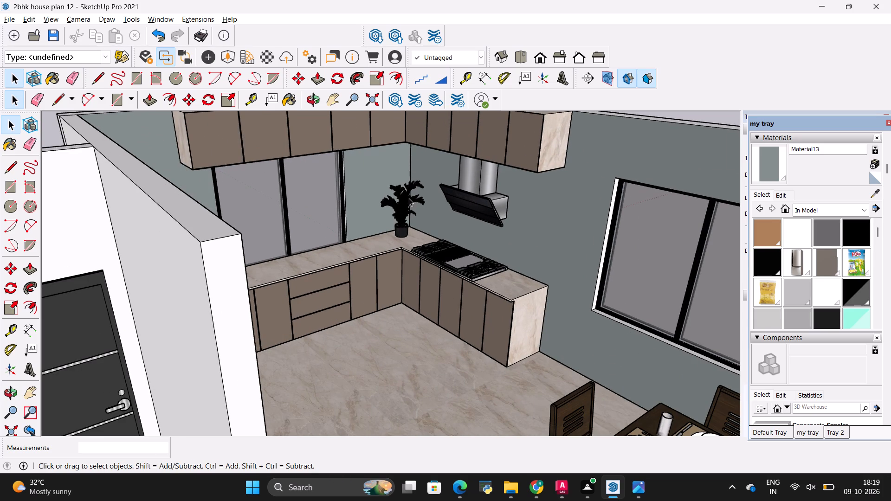
{"action": "scroll", "coordinate": [433, 198], "scroll_direction": "down", "scroll_amount": 11}
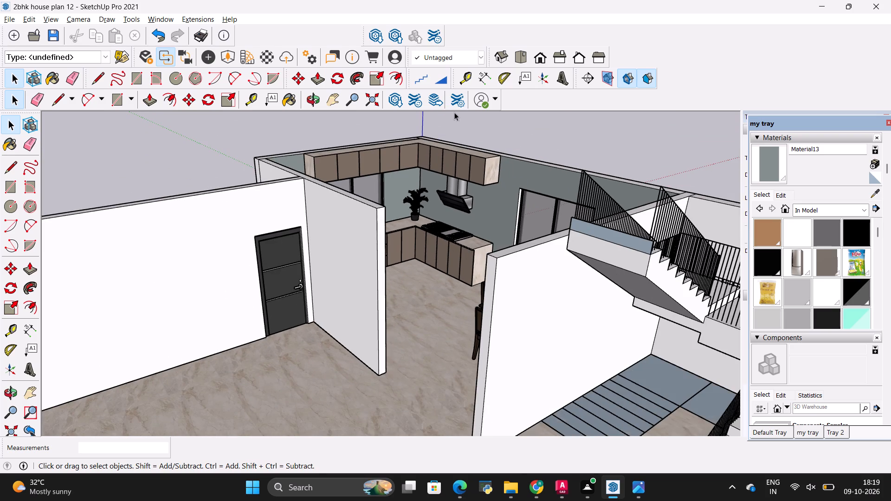
{"action": "scroll", "coordinate": [435, 167], "scroll_direction": "up", "scroll_amount": 9}
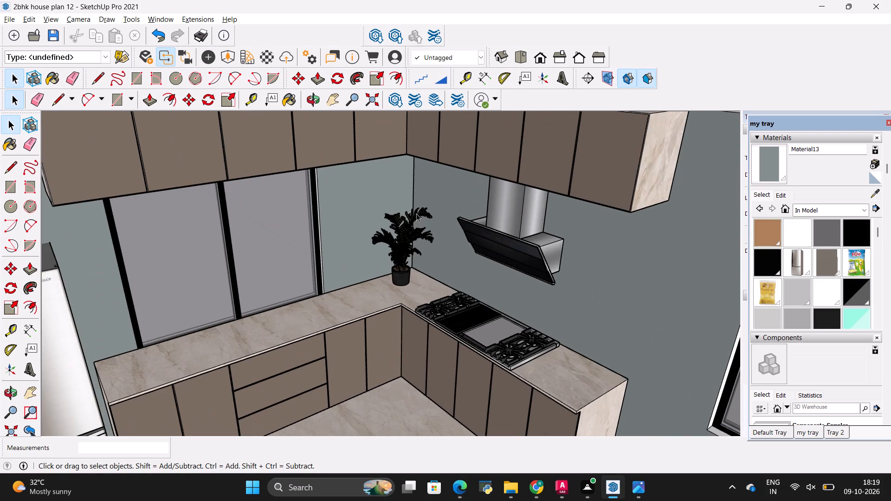
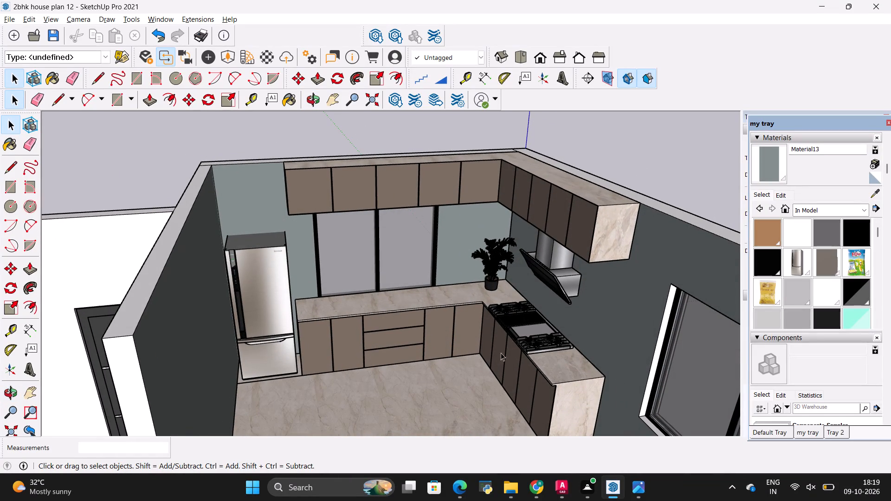
Examine the house from above, covering the kitchen, dining area, staircase and empty living room.
{"action": "scroll", "coordinate": [502, 135], "scroll_direction": "down", "scroll_amount": 16}
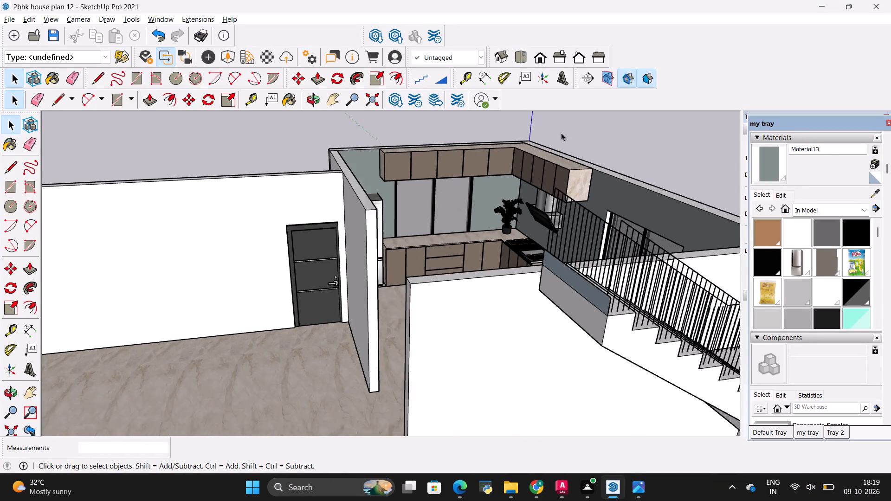
{"action": "scroll", "coordinate": [390, 200], "scroll_direction": "down", "scroll_amount": 5}
{"action": "scroll", "coordinate": [487, 185], "scroll_direction": "down", "scroll_amount": 5}
{"action": "middle_click_drag", "start_coordinate": [430, 223], "coordinate": [610, 327]}
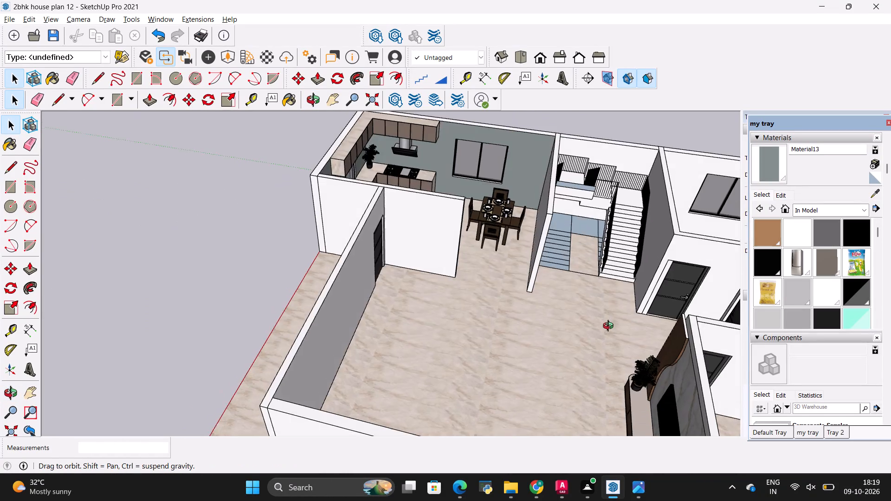
{"action": "middle_click_drag", "start_coordinate": [610, 327], "coordinate": [478, 279]}
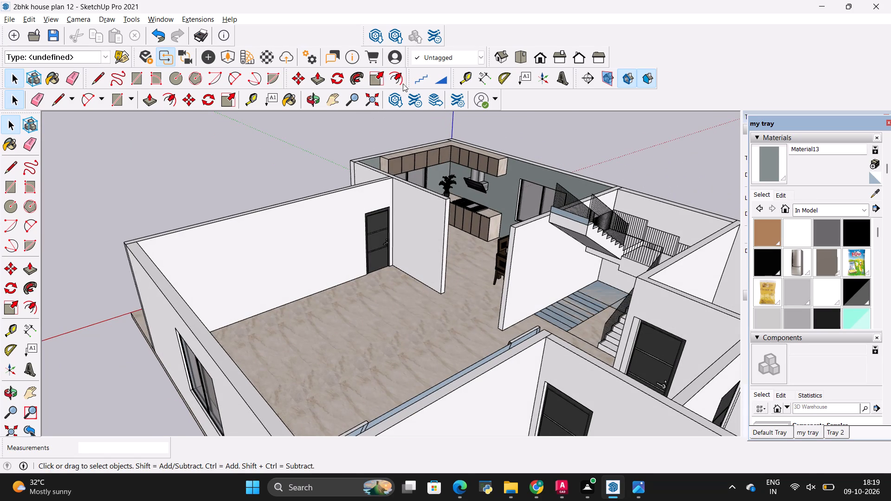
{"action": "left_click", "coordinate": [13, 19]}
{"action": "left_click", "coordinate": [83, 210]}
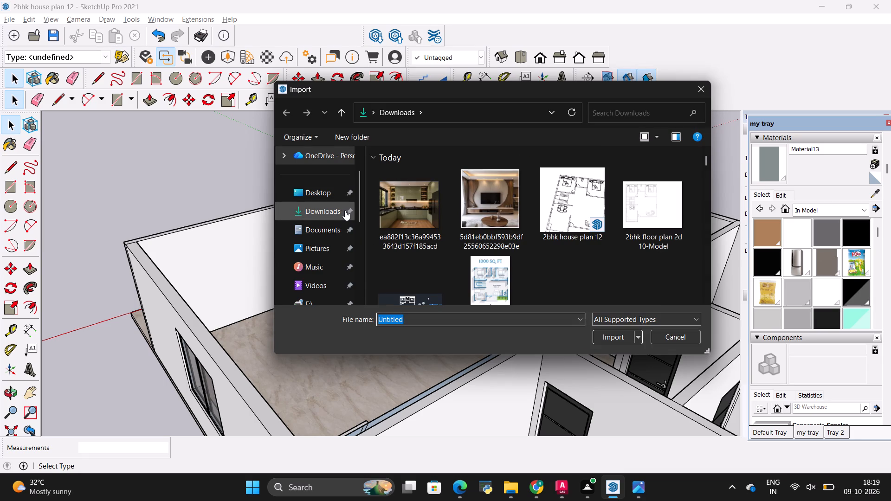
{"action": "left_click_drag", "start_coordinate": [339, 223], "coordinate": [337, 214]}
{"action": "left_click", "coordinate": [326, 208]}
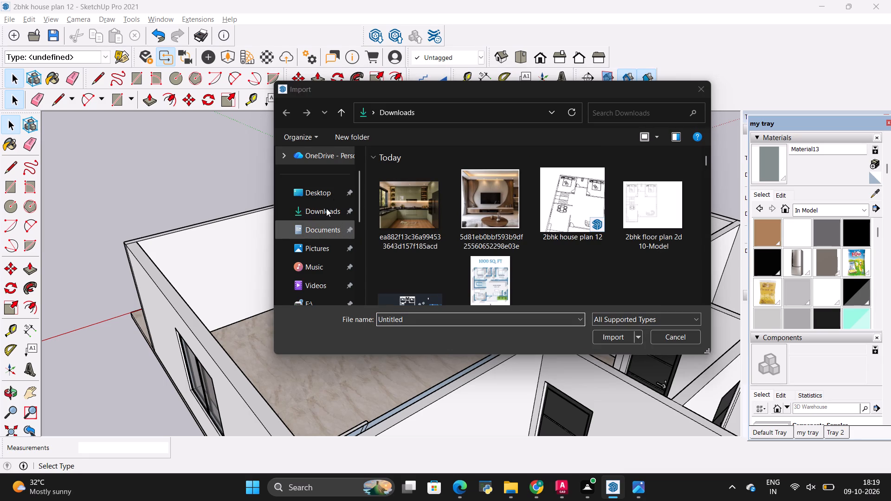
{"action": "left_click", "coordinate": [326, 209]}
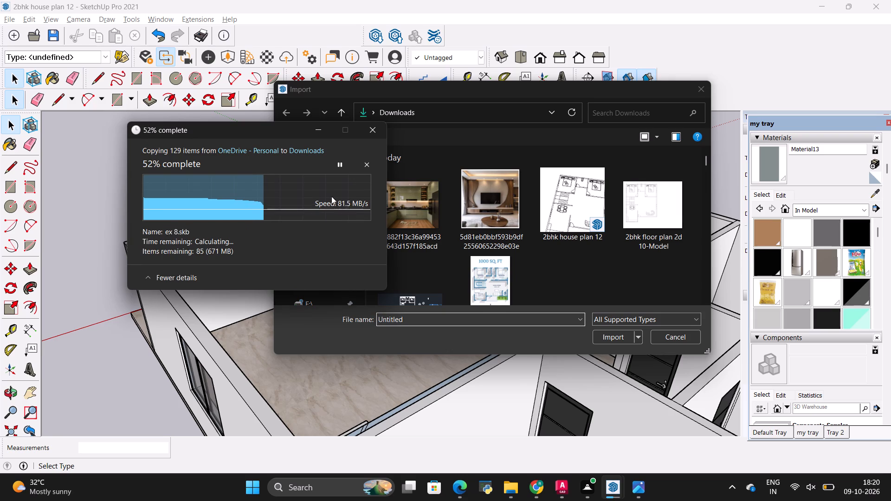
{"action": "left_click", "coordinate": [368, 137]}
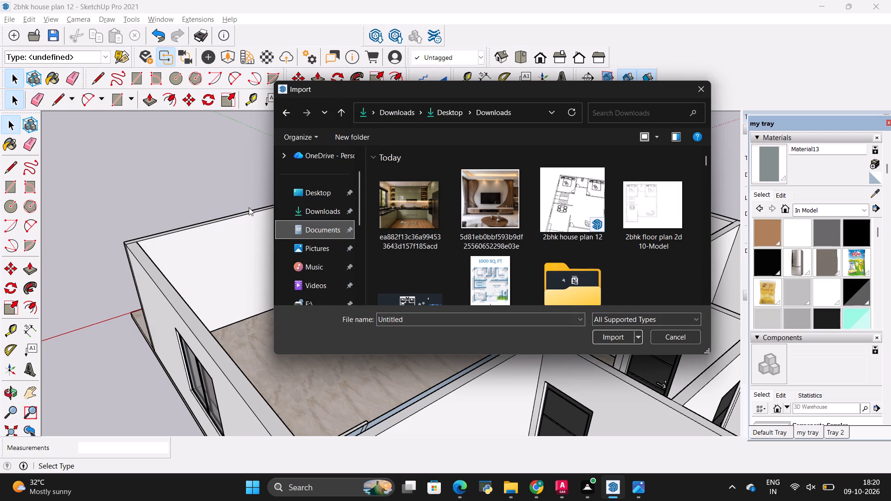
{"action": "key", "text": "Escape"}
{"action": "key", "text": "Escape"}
Examine the living room, kitchen, dining area and staircase from several angles, including the overall room layout.
{"action": "scroll", "coordinate": [248, 201], "scroll_direction": "down", "scroll_amount": 3}
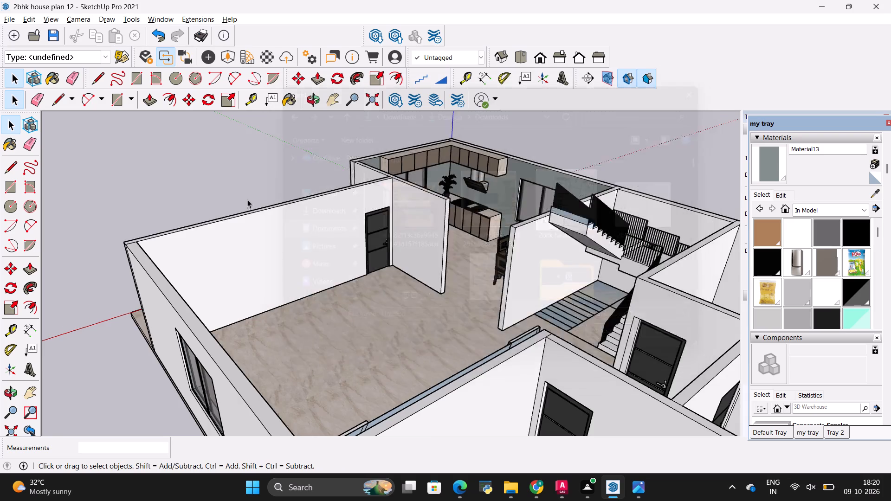
{"action": "scroll", "coordinate": [373, 218], "scroll_direction": "up", "scroll_amount": 3}
{"action": "scroll", "coordinate": [447, 182], "scroll_direction": "up", "scroll_amount": 7}
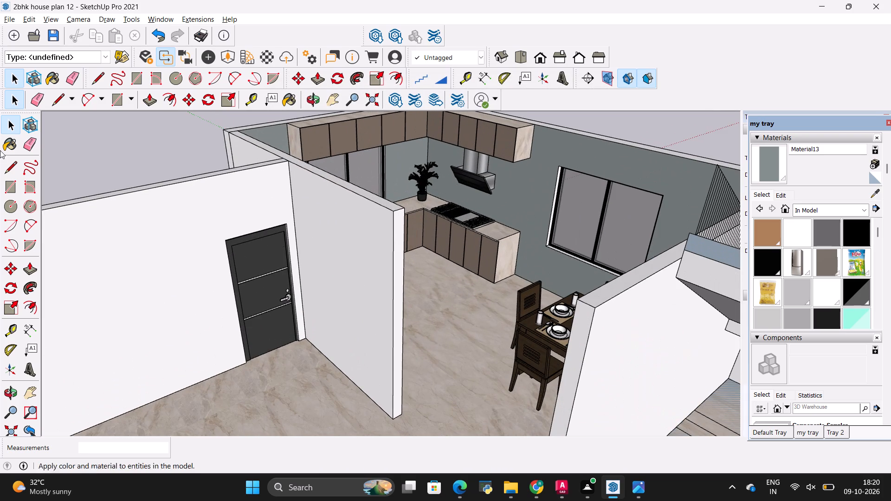
{"action": "scroll", "coordinate": [456, 260], "scroll_direction": "down", "scroll_amount": 6}
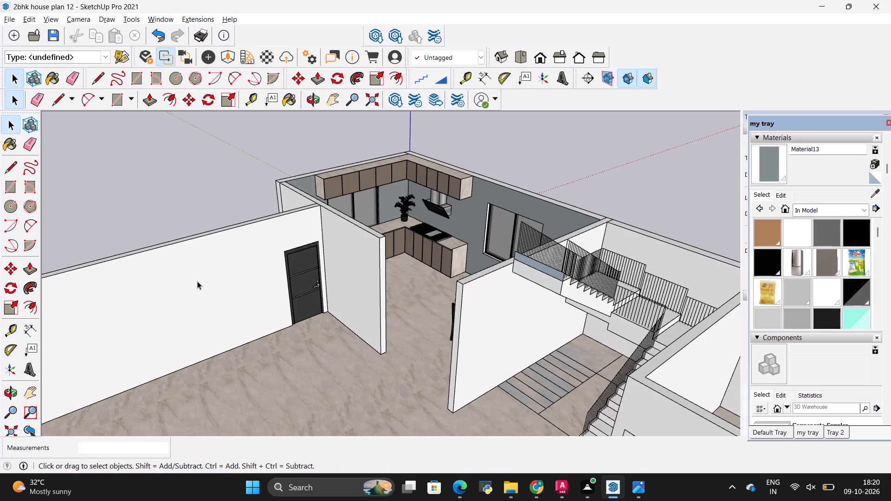
{"action": "scroll", "coordinate": [197, 280], "scroll_direction": "down", "scroll_amount": 5}
{"action": "key", "text": "space"}
{"action": "left_click", "coordinate": [457, 176]}
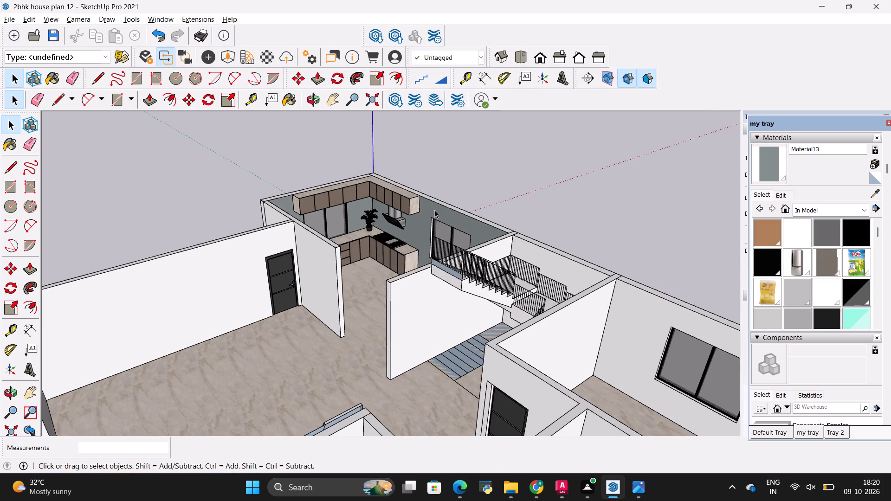
{"action": "key", "text": "space"}
{"action": "left_click", "coordinate": [500, 156]}
{"action": "middle_click_drag", "start_coordinate": [416, 310], "coordinate": [410, 317]}
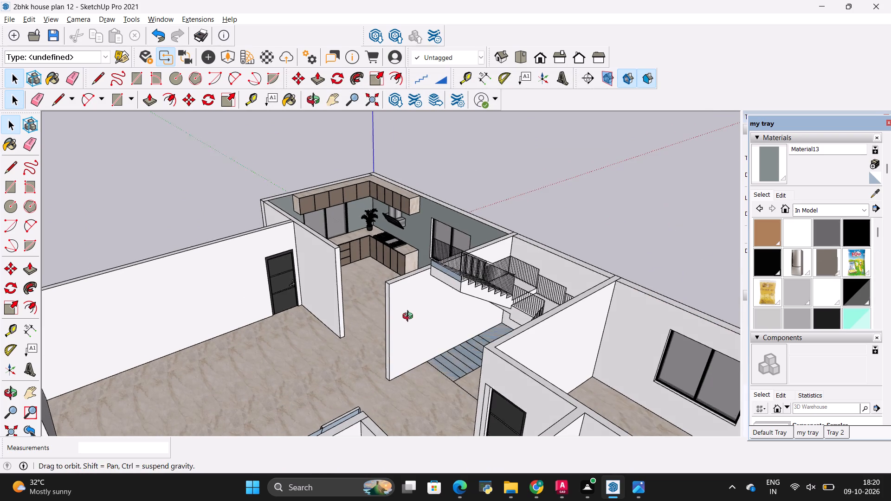
{"action": "middle_click_drag", "start_coordinate": [410, 317], "coordinate": [404, 322]}
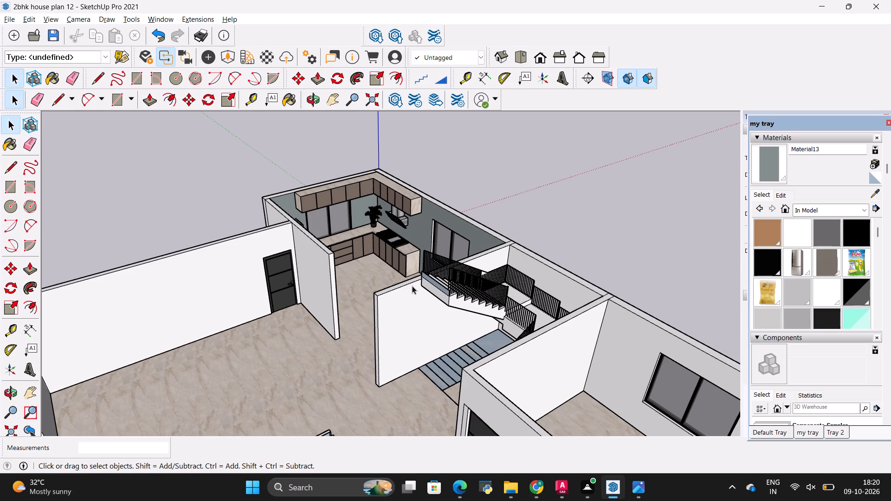
{"action": "scroll", "coordinate": [406, 257], "scroll_direction": "up", "scroll_amount": 1}
{"action": "scroll", "coordinate": [454, 220], "scroll_direction": "down", "scroll_amount": 1}
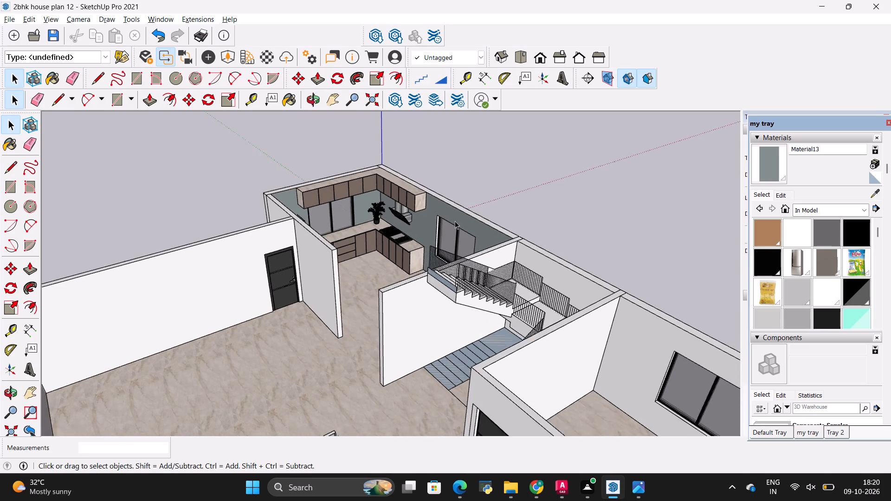
{"action": "scroll", "coordinate": [455, 221], "scroll_direction": "down", "scroll_amount": 1}
{"action": "middle_click_drag", "start_coordinate": [500, 226], "coordinate": [452, 289]}
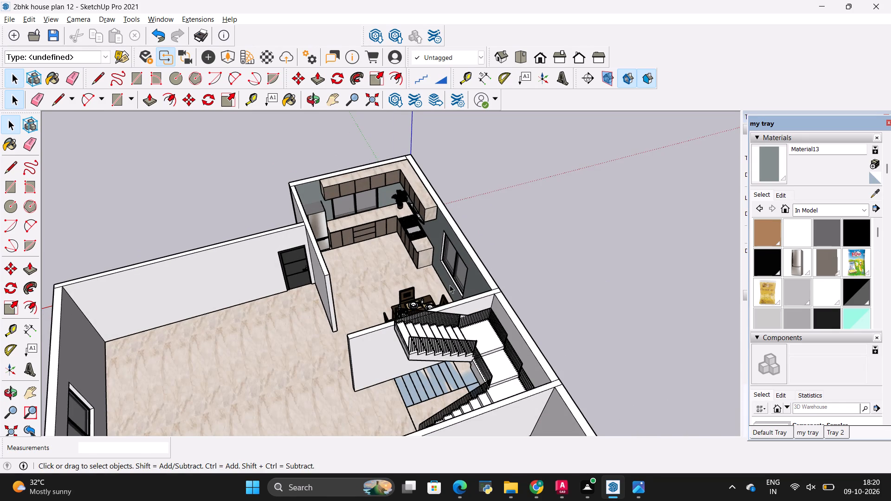
{"action": "scroll", "coordinate": [336, 274], "scroll_direction": "up", "scroll_amount": 7}
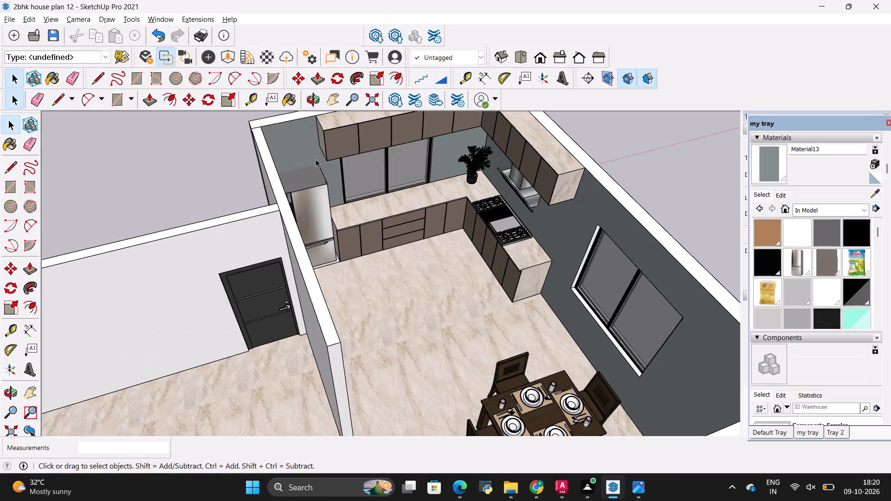
{"action": "scroll", "coordinate": [406, 243], "scroll_direction": "down", "scroll_amount": 5}
{"action": "middle_click_drag", "start_coordinate": [447, 209], "coordinate": [333, 222]}
{"action": "scroll", "coordinate": [325, 185], "scroll_direction": "down", "scroll_amount": 4}
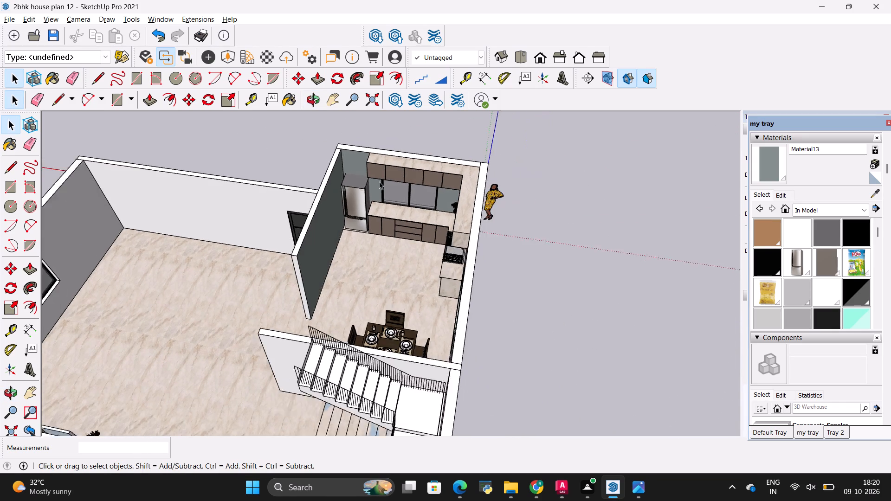
{"action": "scroll", "coordinate": [379, 181], "scroll_direction": "down", "scroll_amount": 1}
{"action": "scroll", "coordinate": [489, 170], "scroll_direction": "down", "scroll_amount": 2}
{"action": "scroll", "coordinate": [320, 230], "scroll_direction": "down", "scroll_amount": 1}
{"action": "middle_click_drag", "start_coordinate": [290, 276], "coordinate": [290, 277]}
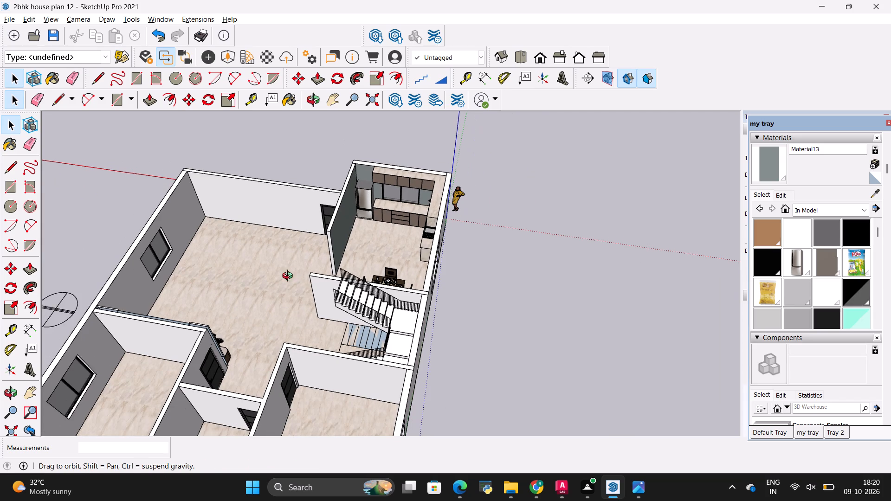
{"action": "middle_click_drag", "start_coordinate": [290, 277], "coordinate": [400, 272]}
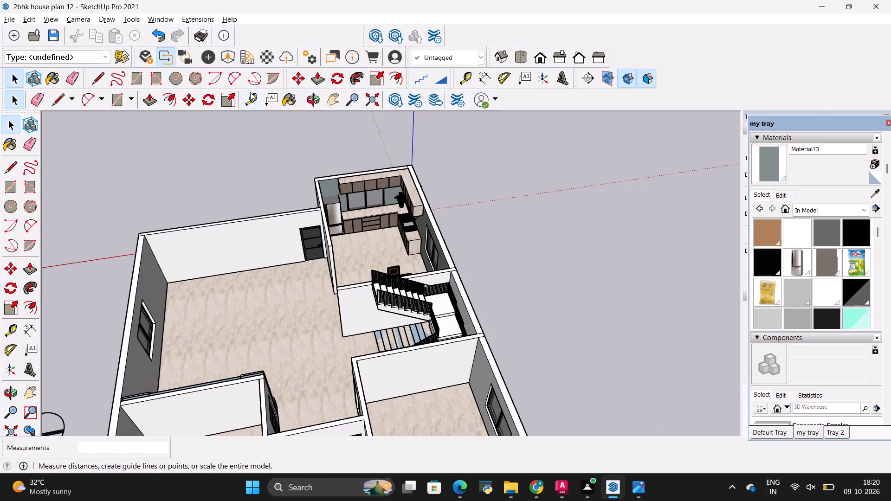
Start a file import and look through the Downloads folder's room designs and reference images for a file to import.
{"action": "left_click", "coordinate": [5, 18]}
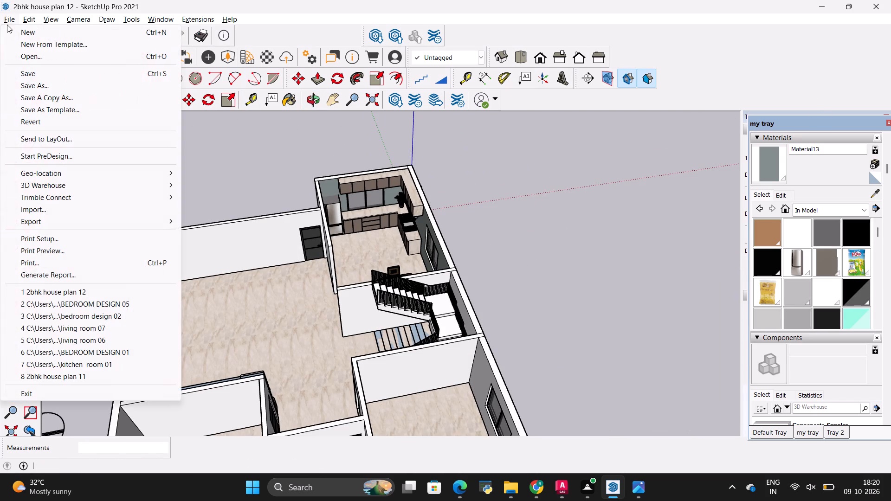
{"action": "left_click", "coordinate": [44, 208]}
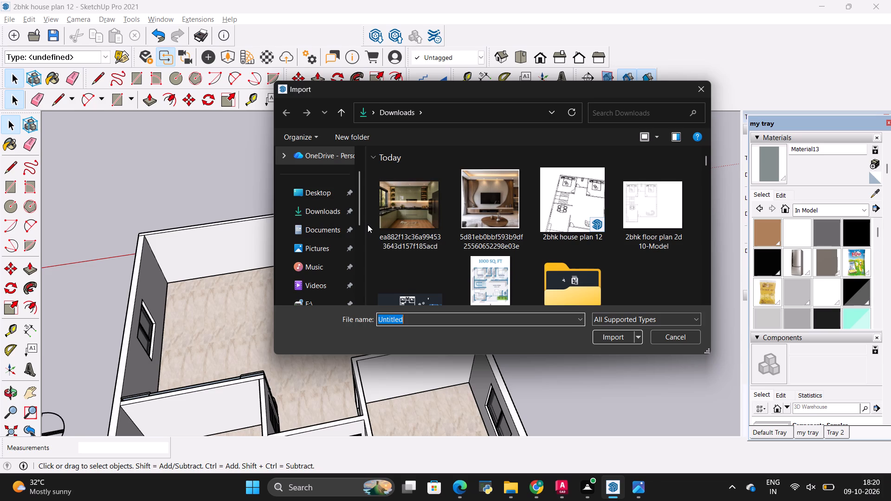
{"action": "scroll", "coordinate": [370, 224], "scroll_direction": "down", "scroll_amount": 3}
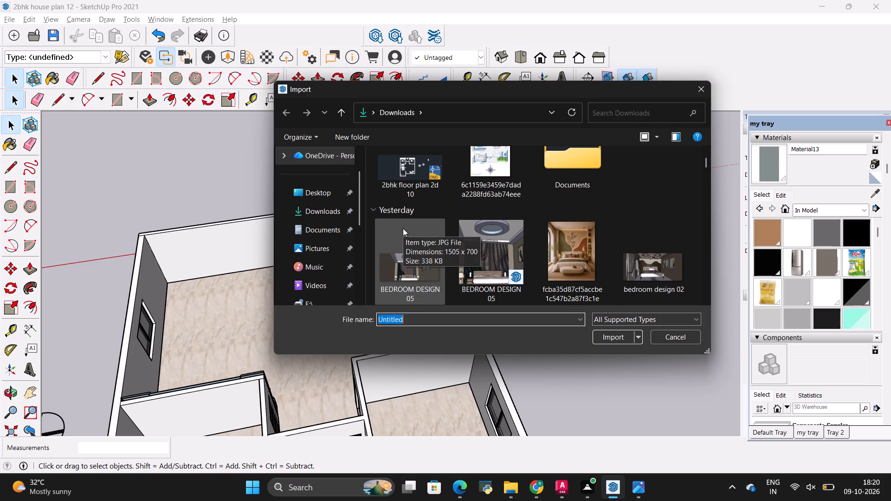
{"action": "scroll", "coordinate": [729, 195], "scroll_direction": "down", "scroll_amount": 1}
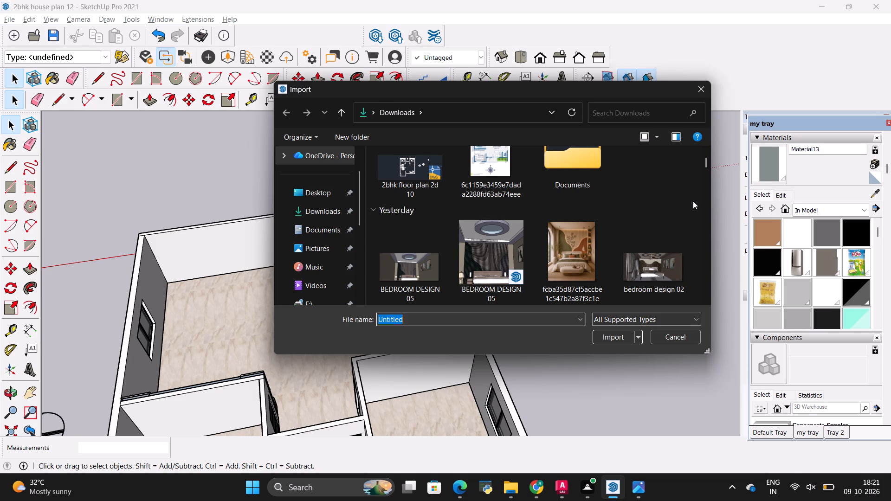
{"action": "scroll", "coordinate": [675, 193], "scroll_direction": "down", "scroll_amount": 2}
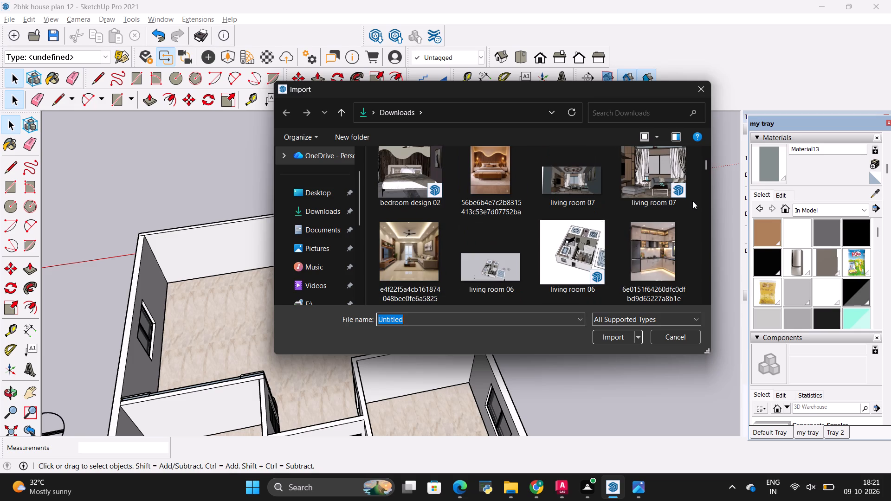
{"action": "scroll", "coordinate": [695, 206], "scroll_direction": "up", "scroll_amount": 1}
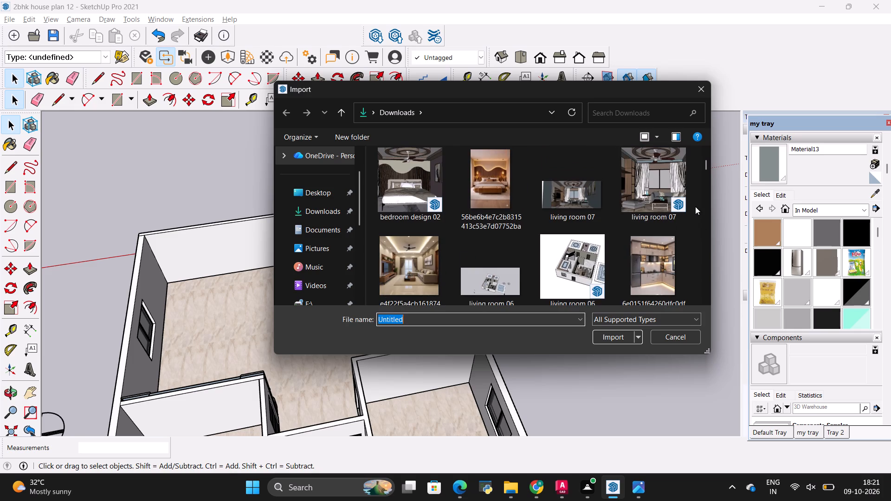
{"action": "scroll", "coordinate": [695, 206], "scroll_direction": "up", "scroll_amount": 3}
{"action": "scroll", "coordinate": [698, 204], "scroll_direction": "down", "scroll_amount": 3}
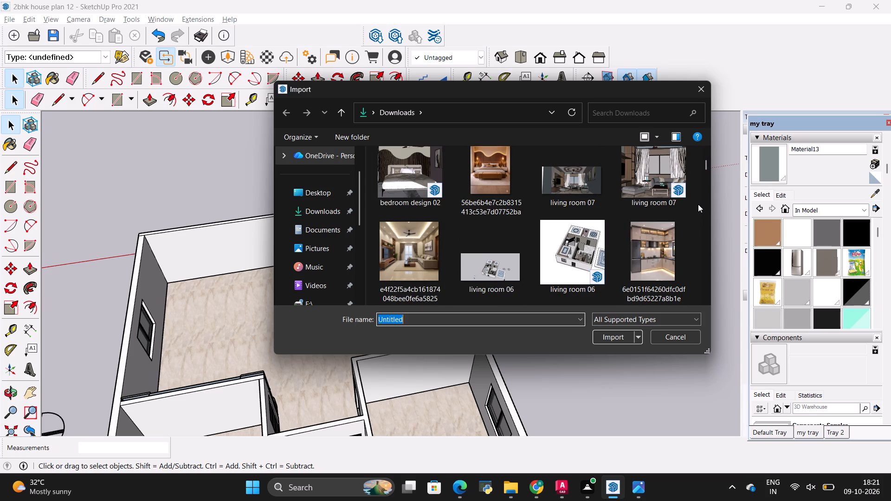
{"action": "scroll", "coordinate": [698, 186], "scroll_direction": "up", "scroll_amount": 3}
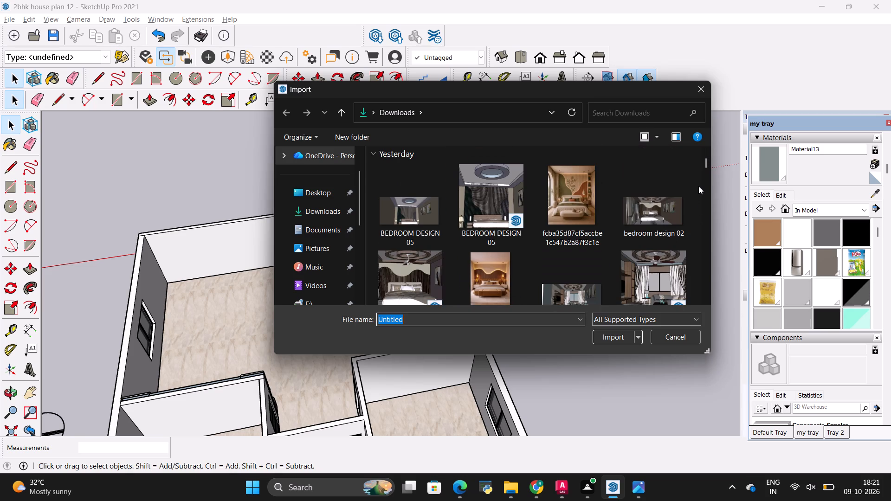
{"action": "scroll", "coordinate": [698, 186], "scroll_direction": "down", "scroll_amount": 3}
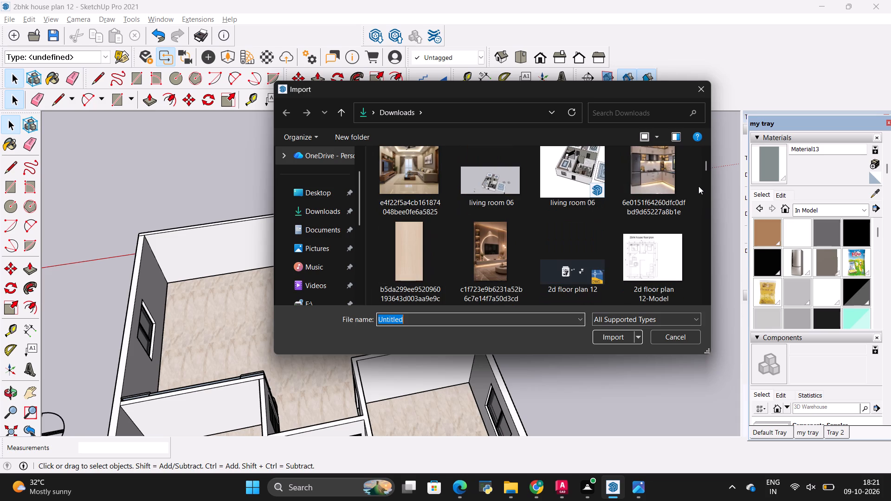
{"action": "scroll", "coordinate": [698, 186], "scroll_direction": "up", "scroll_amount": 4}
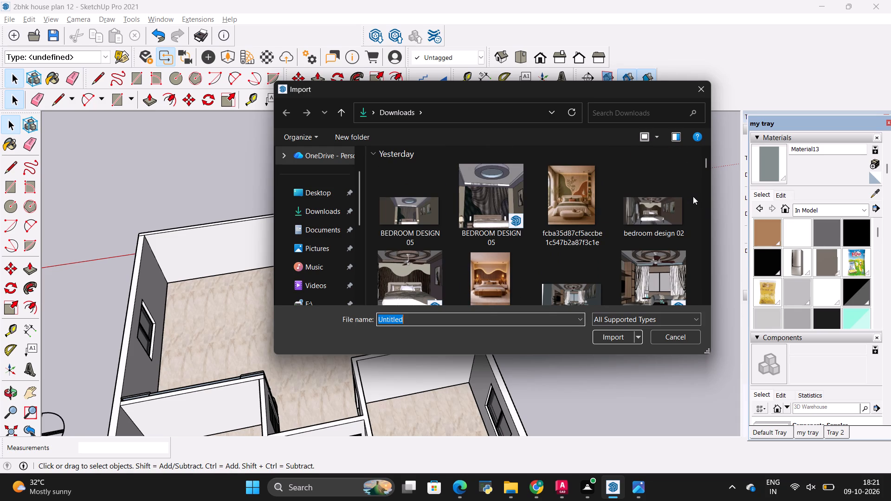
{"action": "scroll", "coordinate": [693, 196], "scroll_direction": "up", "scroll_amount": 4}
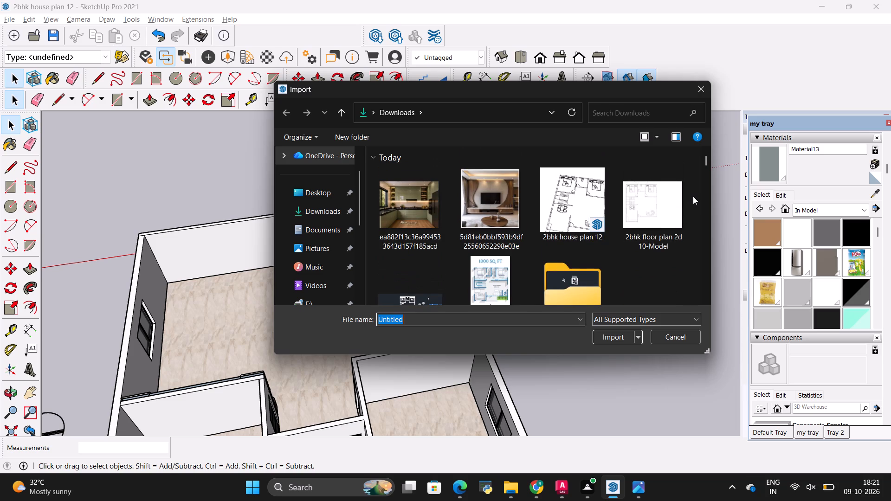
{"action": "scroll", "coordinate": [693, 196], "scroll_direction": "down", "scroll_amount": 5}
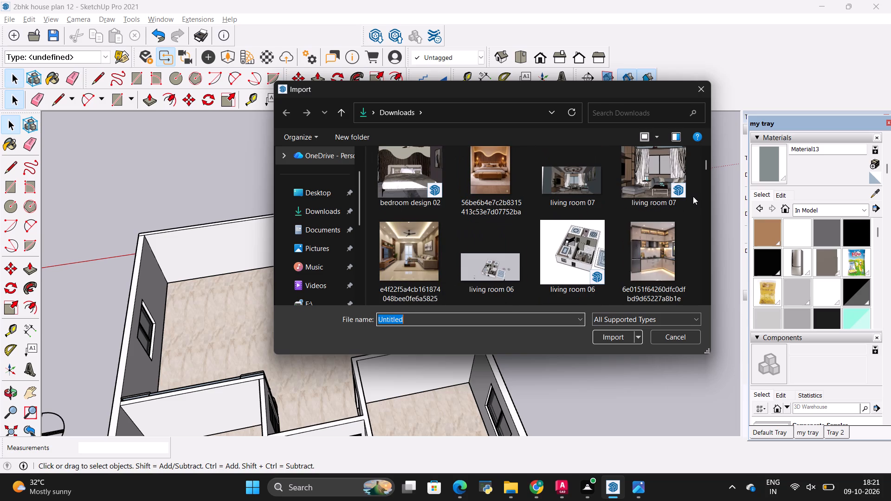
{"action": "scroll", "coordinate": [693, 196], "scroll_direction": "down", "scroll_amount": 2}
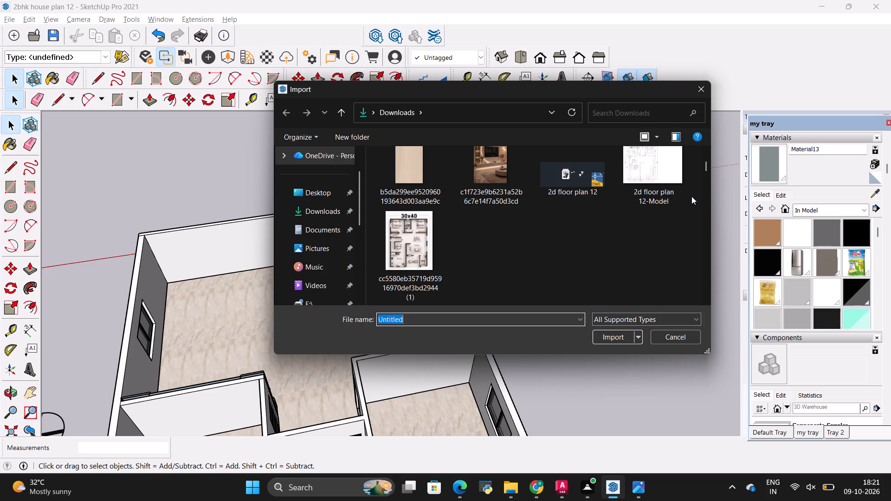
{"action": "scroll", "coordinate": [696, 195], "scroll_direction": "up", "scroll_amount": 1}
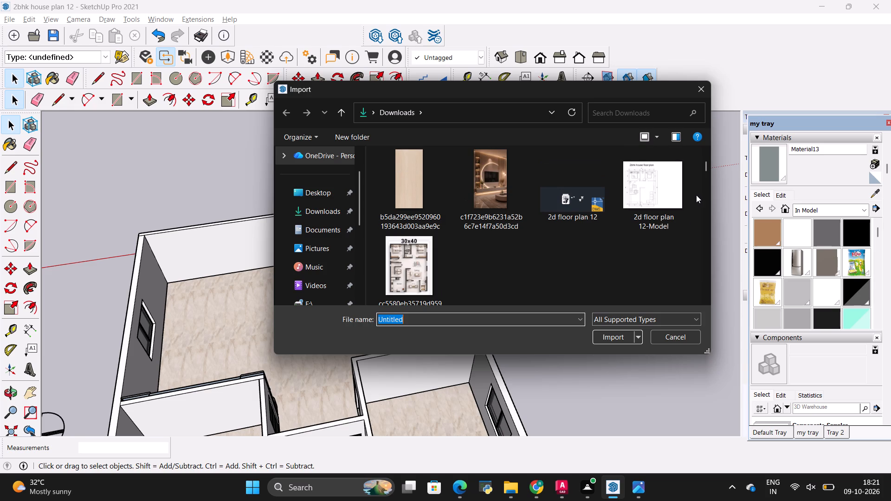
{"action": "scroll", "coordinate": [696, 195], "scroll_direction": "up", "scroll_amount": 11}
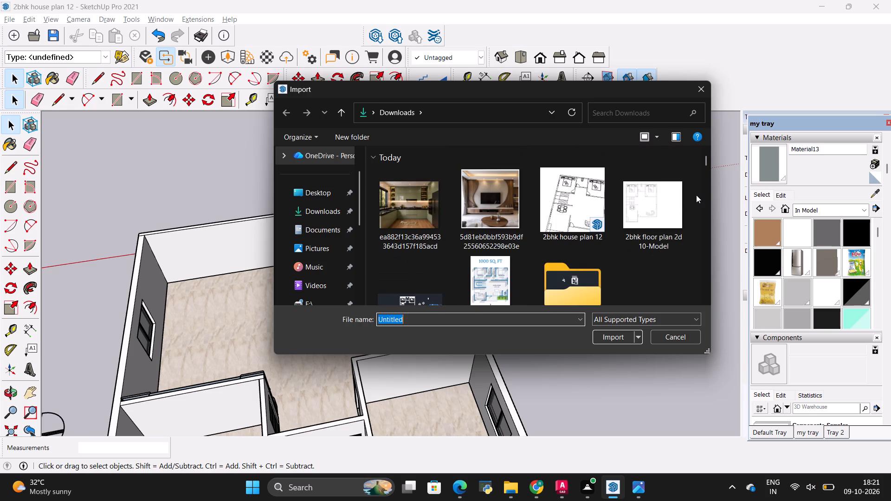
{"action": "scroll", "coordinate": [696, 195], "scroll_direction": "down", "scroll_amount": 5}
{"action": "scroll", "coordinate": [696, 195], "scroll_direction": "up", "scroll_amount": 1}
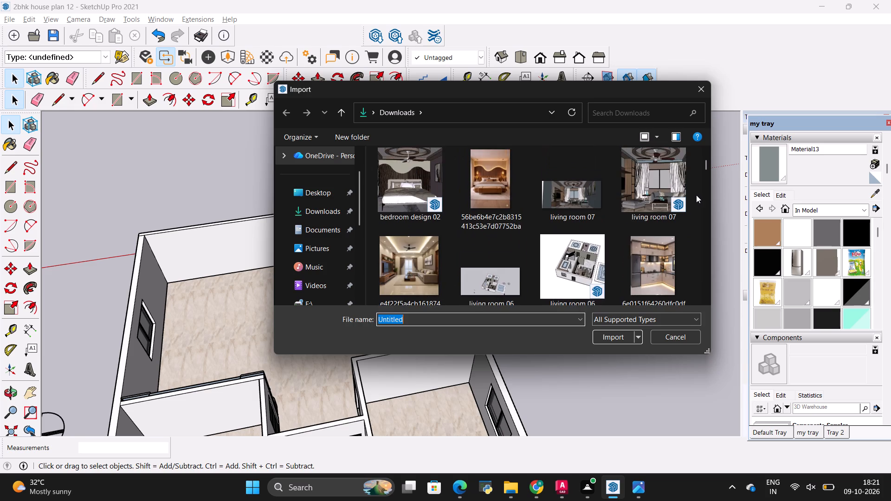
{"action": "scroll", "coordinate": [696, 195], "scroll_direction": "up", "scroll_amount": 2}
{"action": "scroll", "coordinate": [696, 195], "scroll_direction": "down", "scroll_amount": 3}
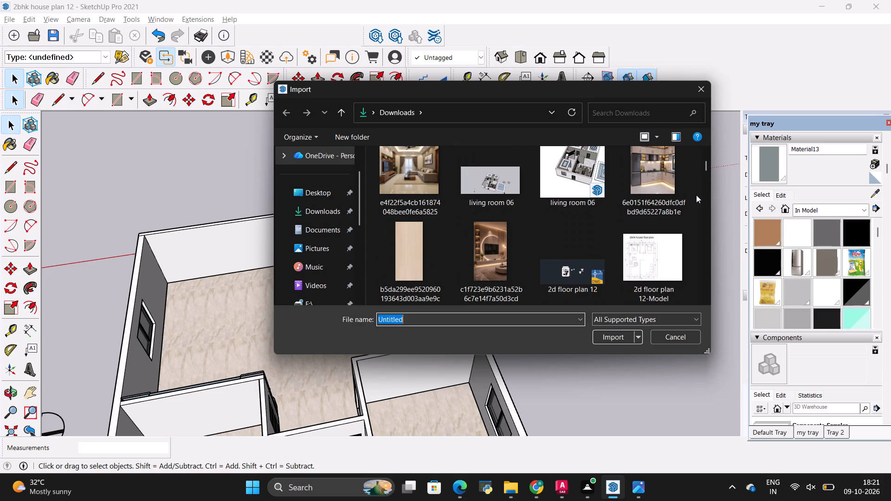
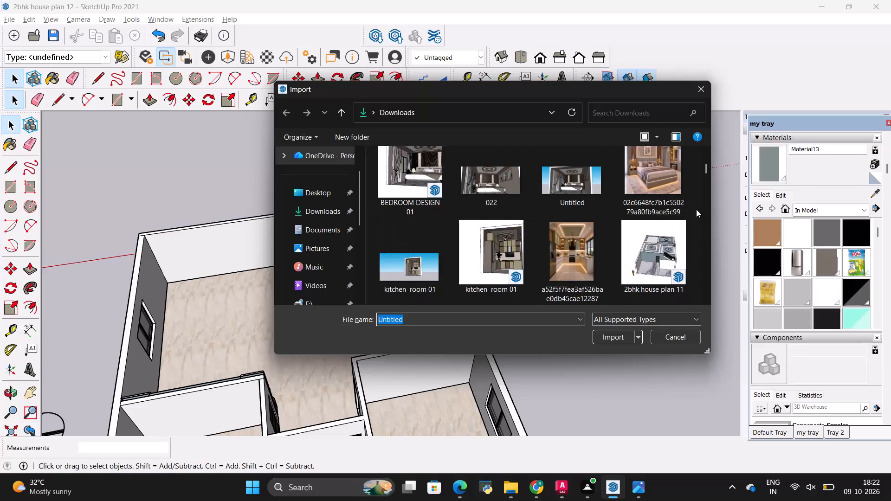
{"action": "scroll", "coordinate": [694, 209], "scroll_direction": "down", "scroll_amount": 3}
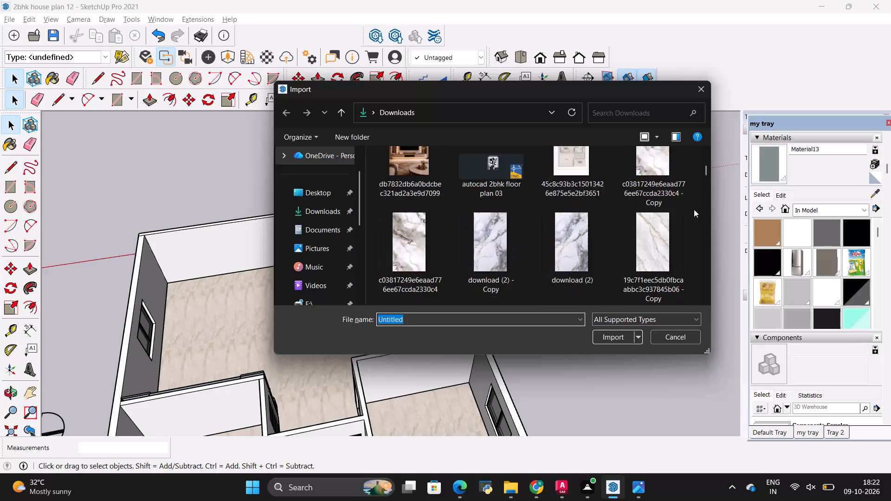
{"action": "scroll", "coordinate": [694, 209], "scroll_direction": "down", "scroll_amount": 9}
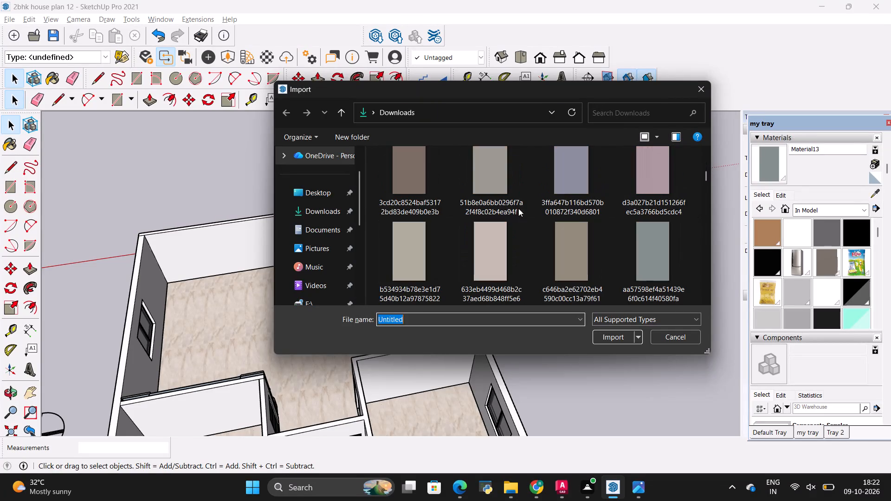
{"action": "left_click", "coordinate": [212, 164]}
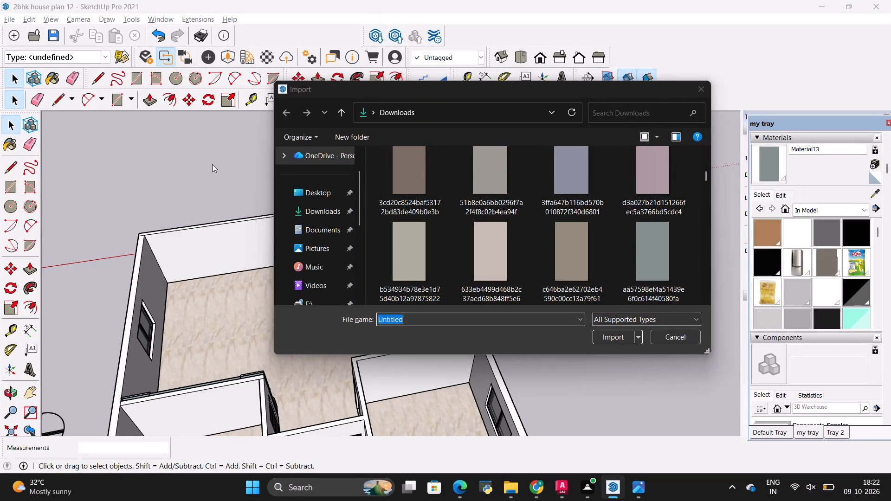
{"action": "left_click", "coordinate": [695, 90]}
Start a file import and look through the Downloads folder's room designs, textures and furniture models for a sofa set.
{"action": "scroll", "coordinate": [549, 173], "scroll_direction": "down", "scroll_amount": 5}
{"action": "scroll", "coordinate": [318, 350], "scroll_direction": "down", "scroll_amount": 2}
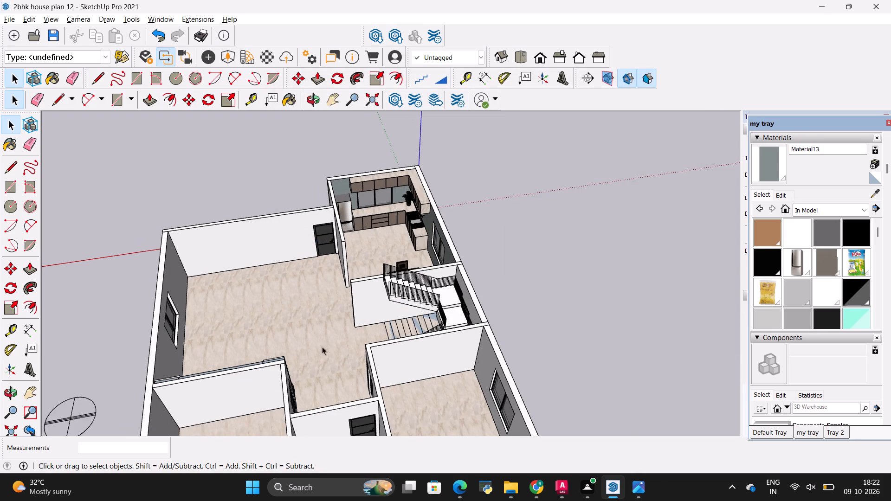
{"action": "scroll", "coordinate": [322, 347], "scroll_direction": "down", "scroll_amount": 2}
{"action": "middle_click_drag", "start_coordinate": [358, 353], "coordinate": [379, 306]}
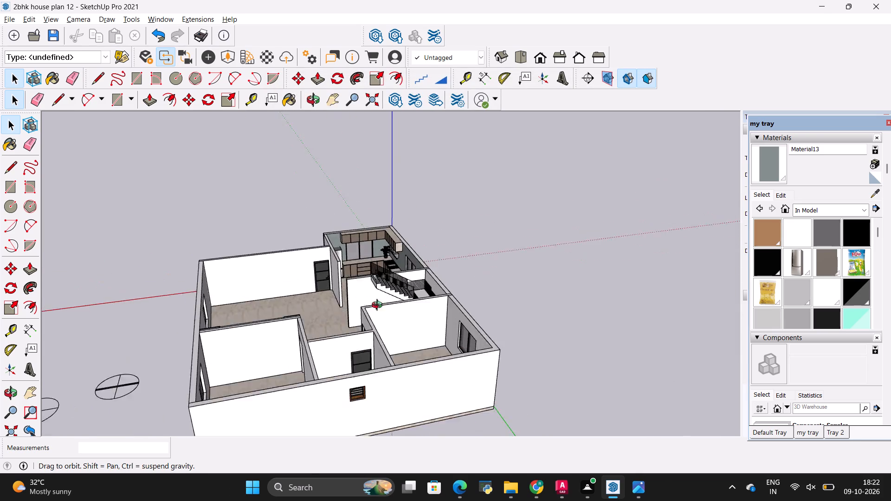
{"action": "middle_click_drag", "start_coordinate": [379, 306], "coordinate": [374, 331]}
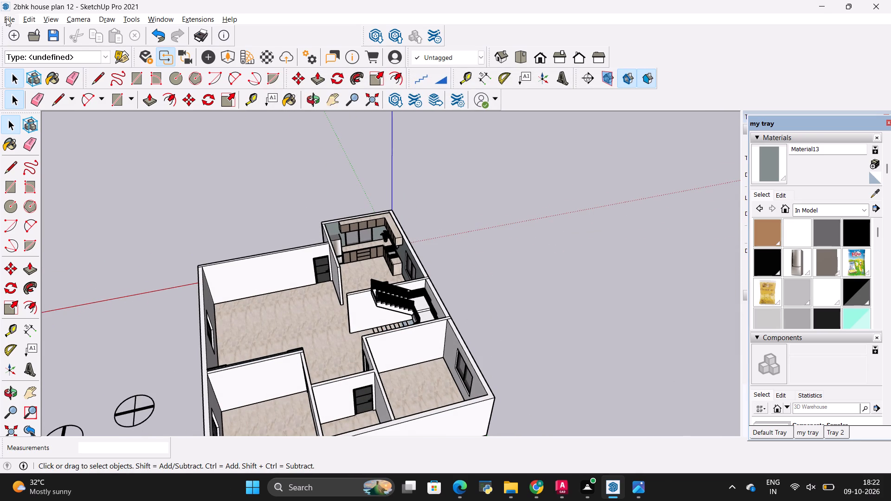
{"action": "left_click", "coordinate": [6, 18]}
{"action": "left_click", "coordinate": [79, 205]}
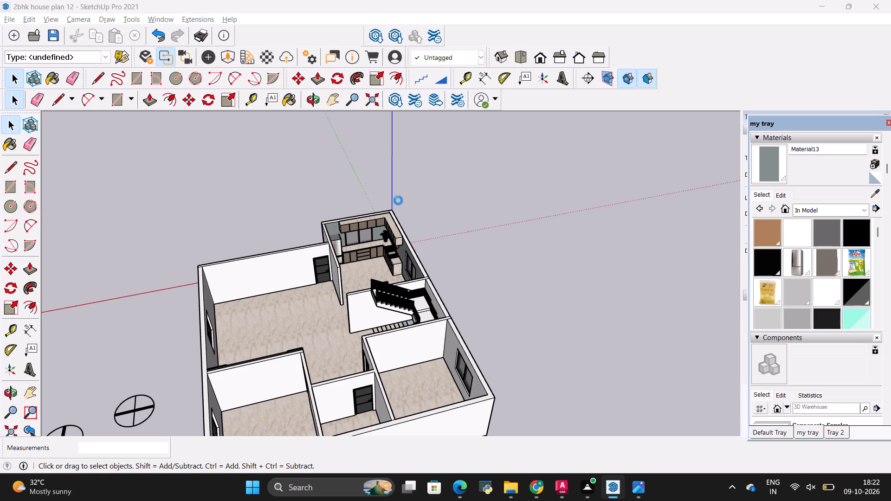
{"action": "scroll", "coordinate": [529, 181], "scroll_direction": "down", "scroll_amount": 1}
{"action": "scroll", "coordinate": [622, 211], "scroll_direction": "down", "scroll_amount": 2}
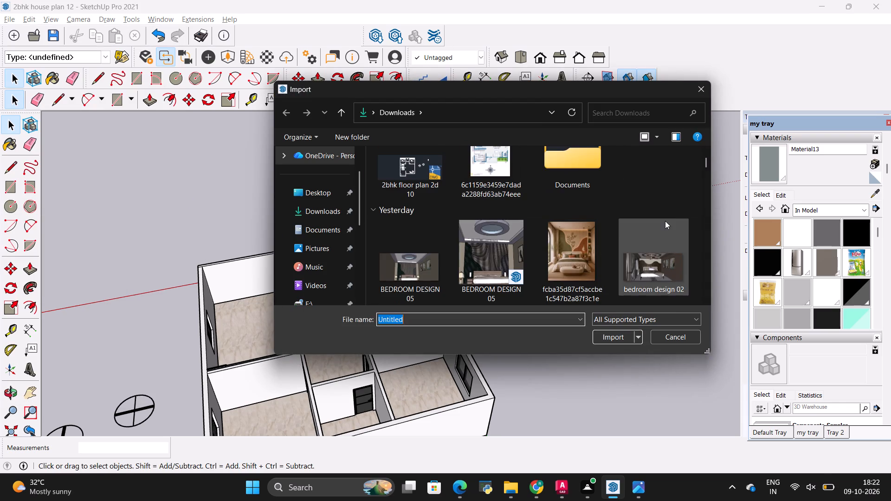
{"action": "scroll", "coordinate": [673, 219], "scroll_direction": "down", "scroll_amount": 3}
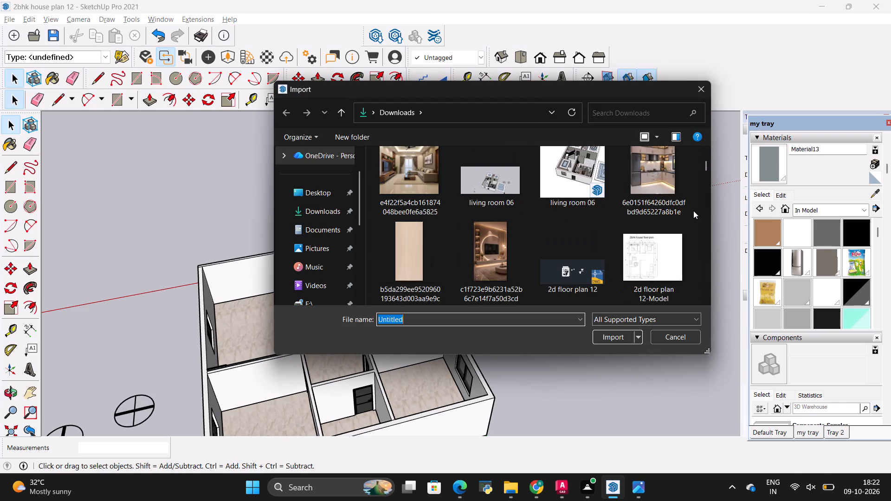
{"action": "scroll", "coordinate": [693, 211], "scroll_direction": "down", "scroll_amount": 2}
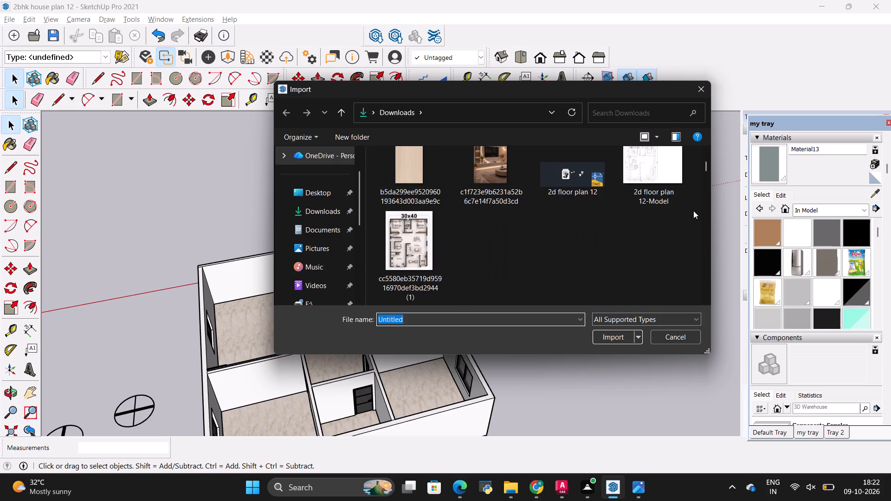
{"action": "scroll", "coordinate": [701, 220], "scroll_direction": "down", "scroll_amount": 2}
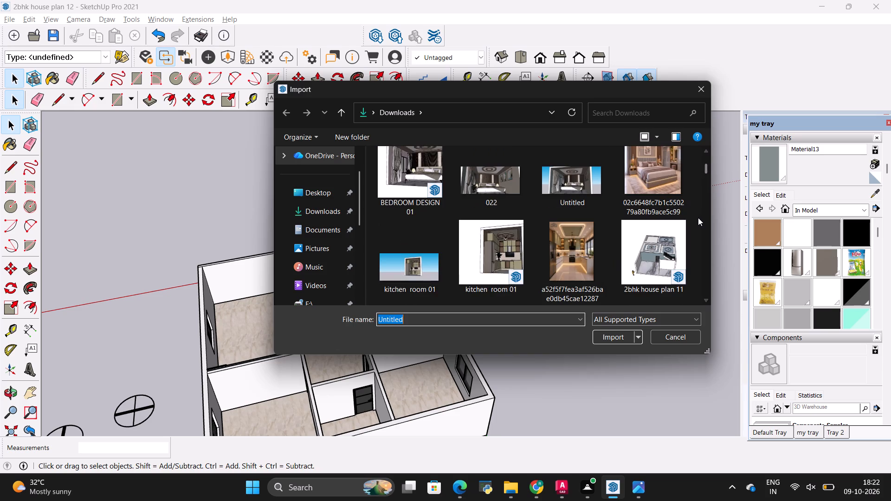
{"action": "scroll", "coordinate": [697, 217], "scroll_direction": "up", "scroll_amount": 4}
{"action": "scroll", "coordinate": [697, 217], "scroll_direction": "down", "scroll_amount": 8}
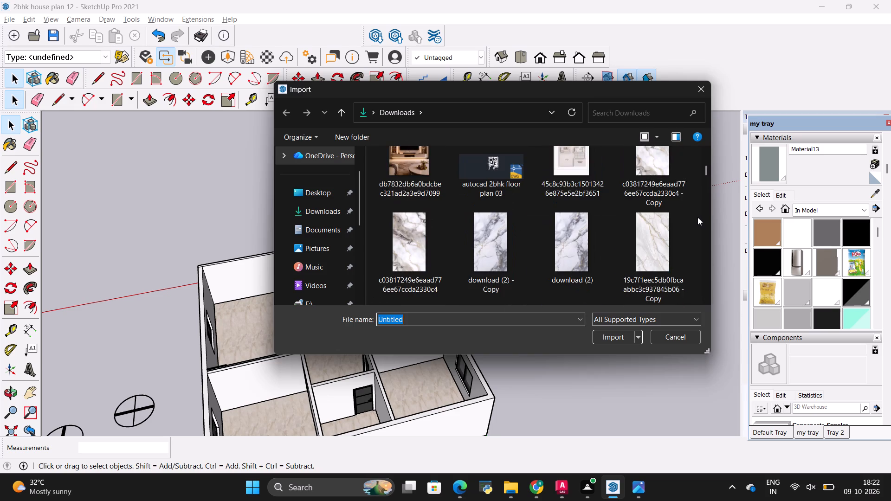
{"action": "scroll", "coordinate": [697, 217], "scroll_direction": "up", "scroll_amount": 2}
{"action": "scroll", "coordinate": [697, 217], "scroll_direction": "down", "scroll_amount": 1}
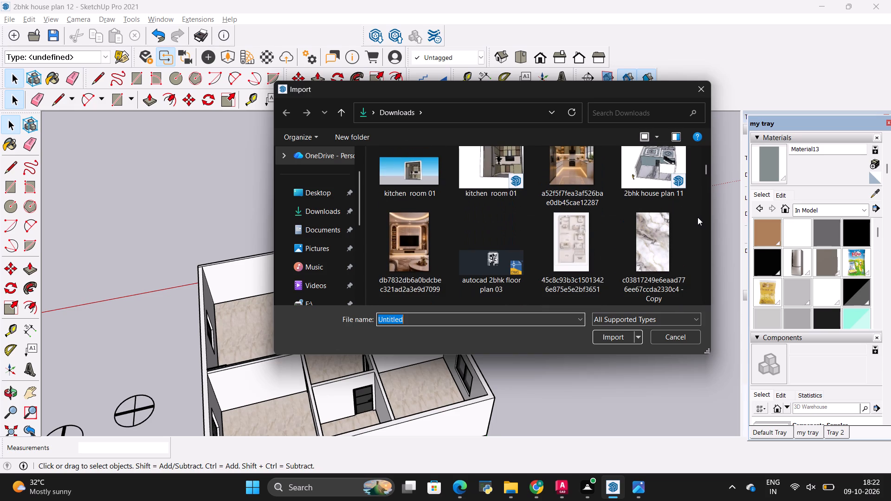
{"action": "scroll", "coordinate": [697, 216], "scroll_direction": "down", "scroll_amount": 2}
{"action": "scroll", "coordinate": [697, 216], "scroll_direction": "up", "scroll_amount": 4}
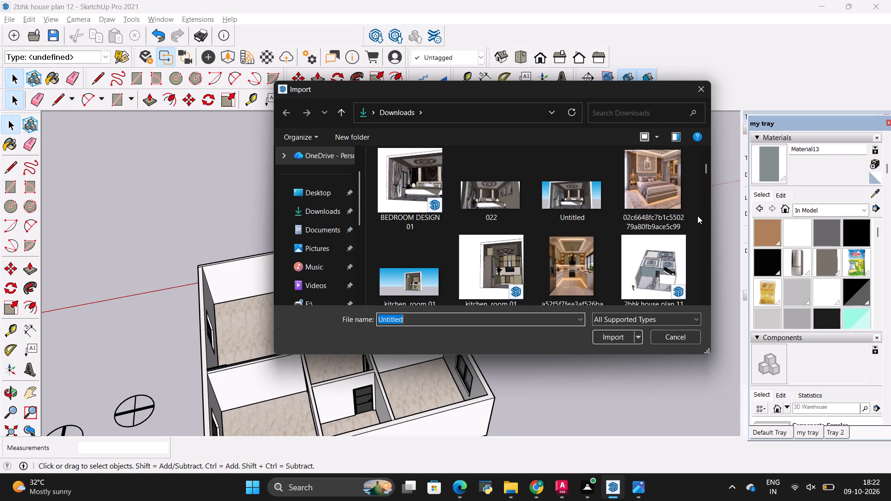
{"action": "scroll", "coordinate": [697, 216], "scroll_direction": "down", "scroll_amount": 5}
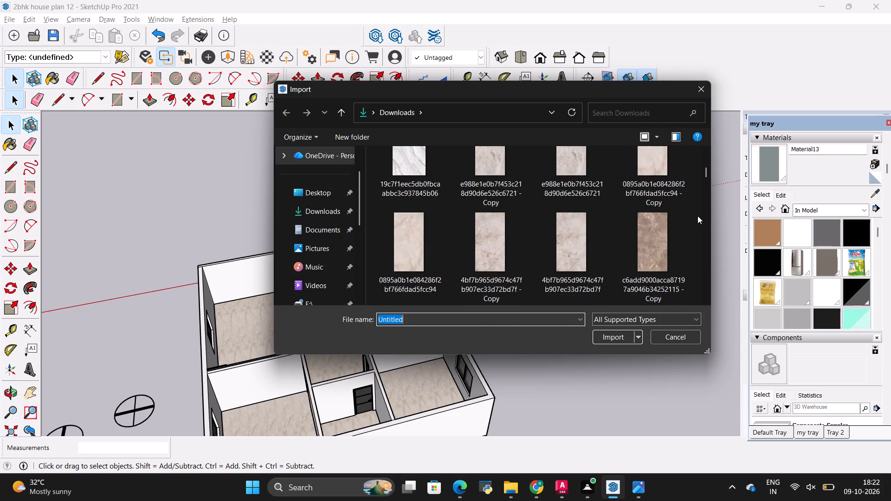
{"action": "scroll", "coordinate": [697, 216], "scroll_direction": "down", "scroll_amount": 11}
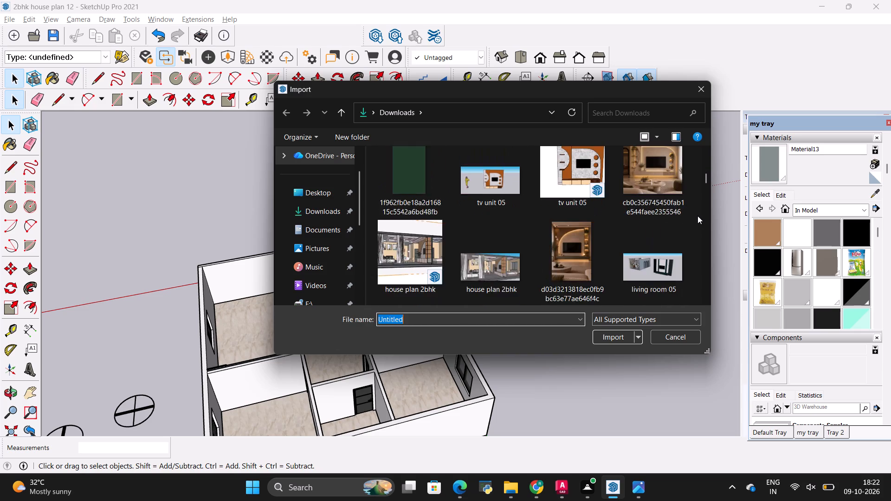
{"action": "scroll", "coordinate": [697, 216], "scroll_direction": "up", "scroll_amount": 3}
{"action": "scroll", "coordinate": [697, 216], "scroll_direction": "down", "scroll_amount": 1}
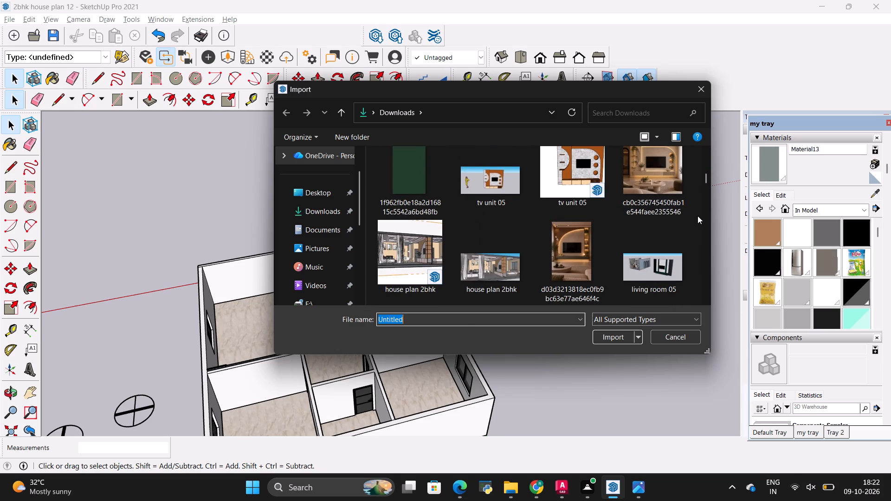
{"action": "scroll", "coordinate": [697, 216], "scroll_direction": "down", "scroll_amount": 5}
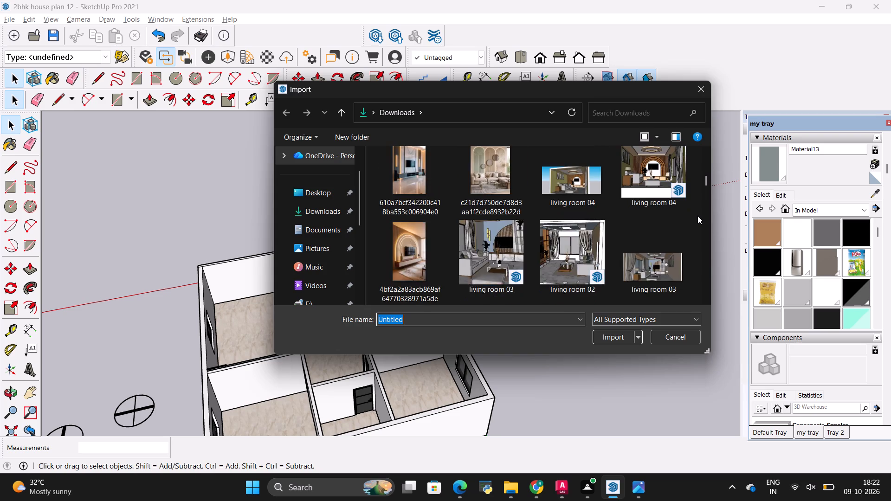
{"action": "scroll", "coordinate": [697, 216], "scroll_direction": "down", "scroll_amount": 5}
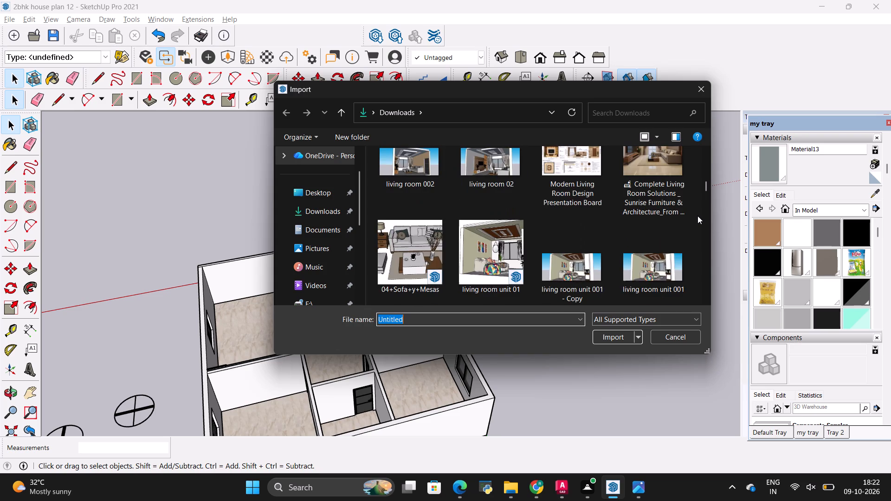
{"action": "scroll", "coordinate": [697, 216], "scroll_direction": "down", "scroll_amount": 1}
{"action": "scroll", "coordinate": [697, 216], "scroll_direction": "up", "scroll_amount": 5}
{"action": "scroll", "coordinate": [697, 216], "scroll_direction": "down", "scroll_amount": 1}
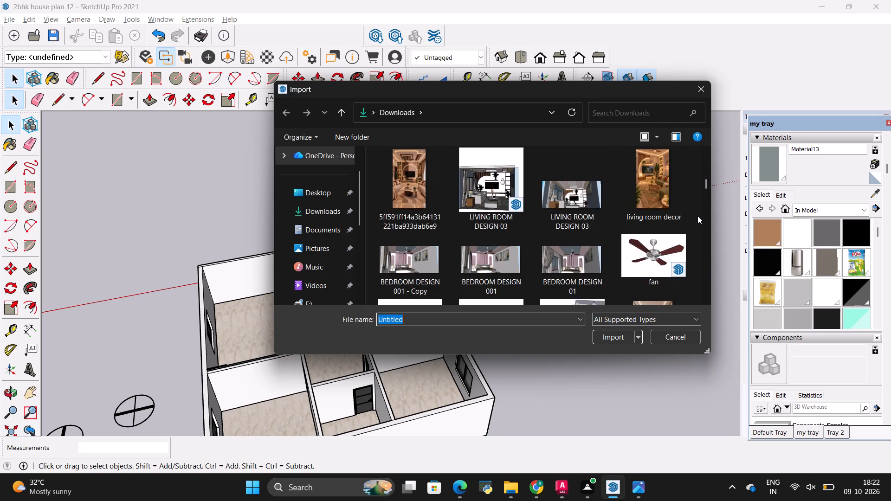
{"action": "scroll", "coordinate": [697, 216], "scroll_direction": "down", "scroll_amount": 5}
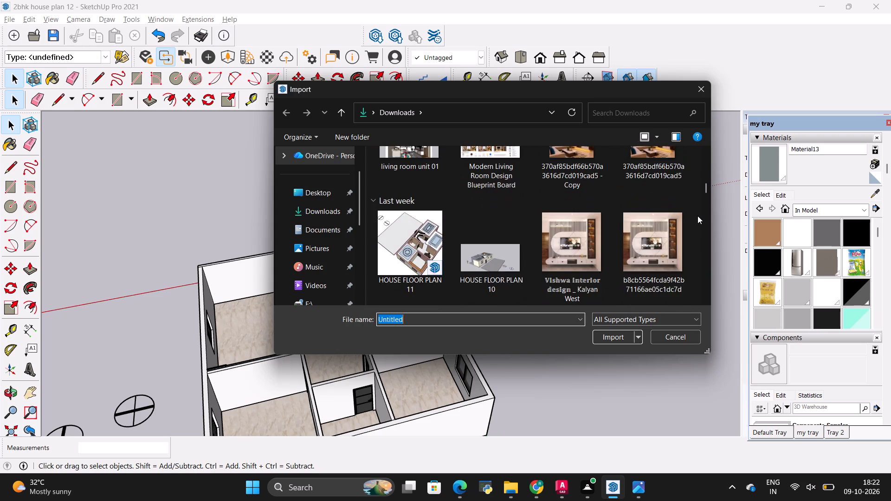
{"action": "scroll", "coordinate": [697, 216], "scroll_direction": "down", "scroll_amount": 5}
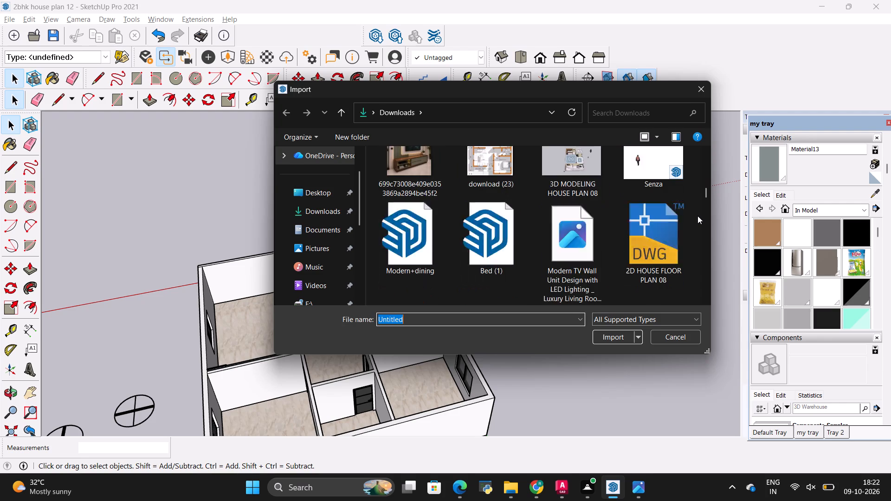
{"action": "scroll", "coordinate": [697, 216], "scroll_direction": "down", "scroll_amount": 4}
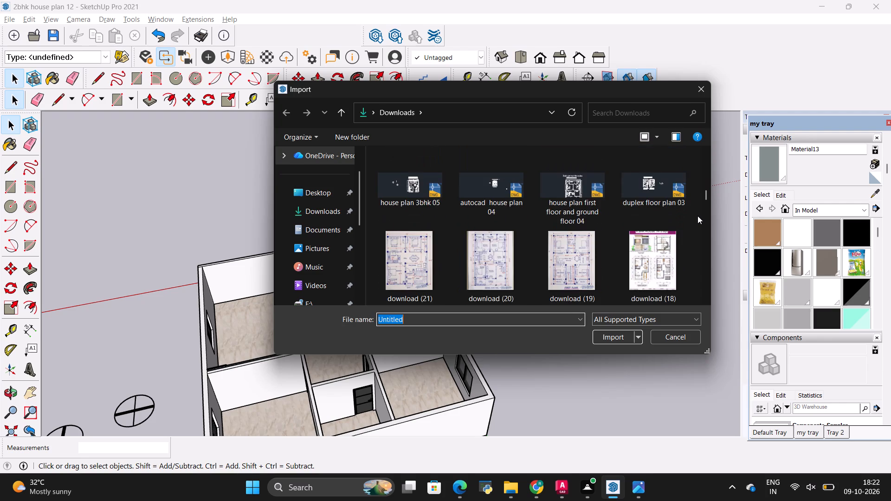
{"action": "scroll", "coordinate": [697, 216], "scroll_direction": "down", "scroll_amount": 1}
{"action": "scroll", "coordinate": [697, 216], "scroll_direction": "up", "scroll_amount": 1}
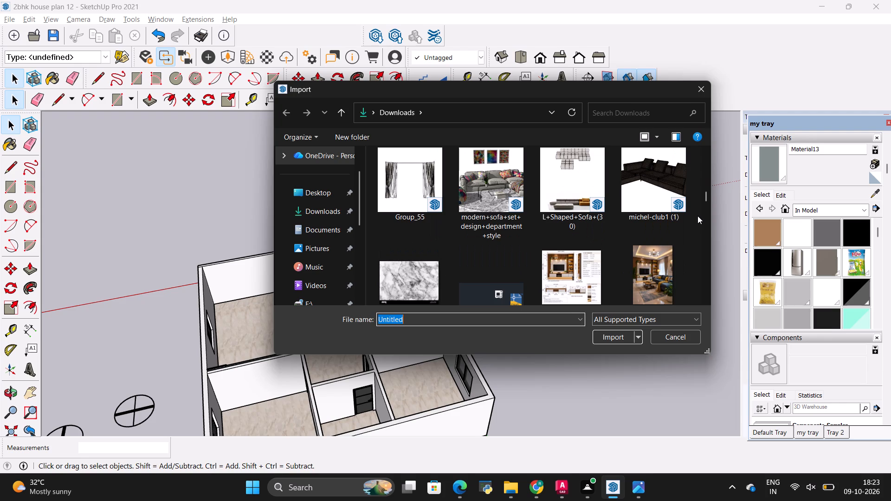
{"action": "scroll", "coordinate": [697, 216], "scroll_direction": "down", "scroll_amount": 1}
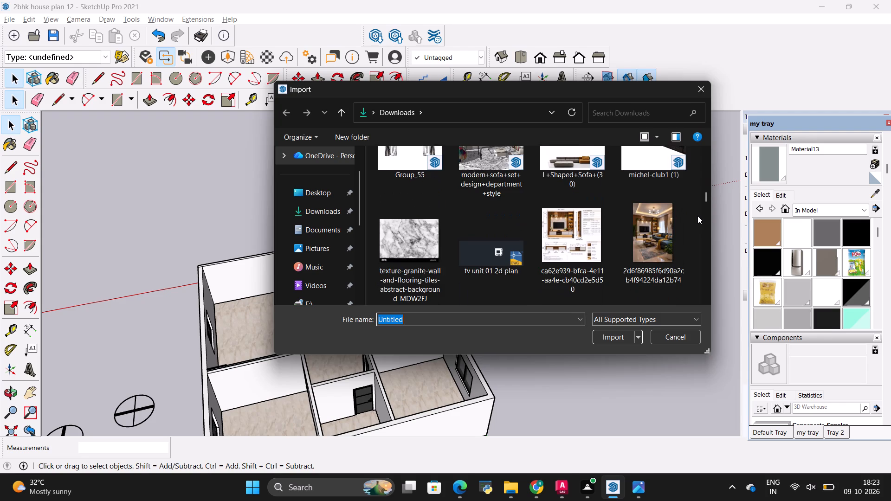
{"action": "scroll", "coordinate": [697, 216], "scroll_direction": "down", "scroll_amount": 3}
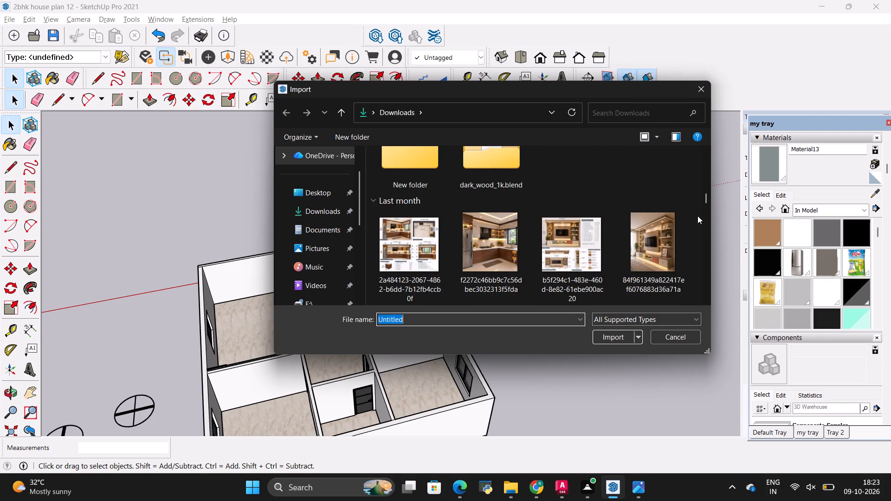
{"action": "scroll", "coordinate": [697, 216], "scroll_direction": "down", "scroll_amount": 2}
{"action": "scroll", "coordinate": [697, 216], "scroll_direction": "up", "scroll_amount": 1}
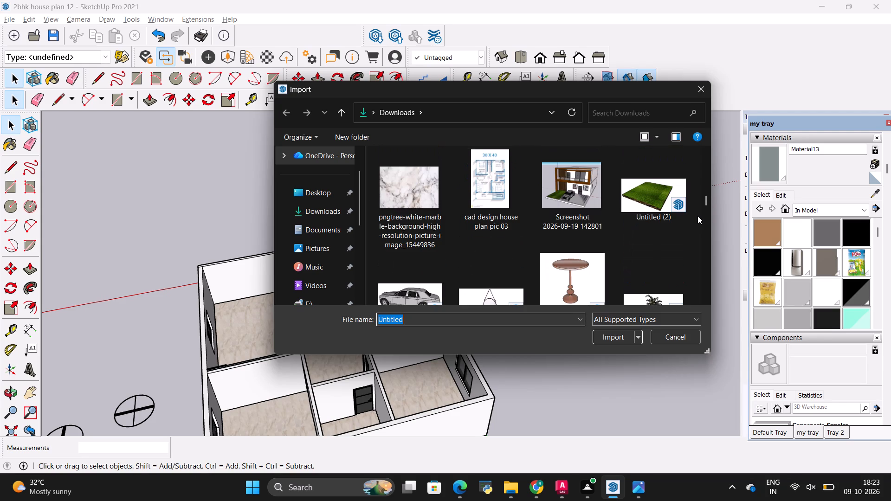
{"action": "scroll", "coordinate": [697, 216], "scroll_direction": "down", "scroll_amount": 2}
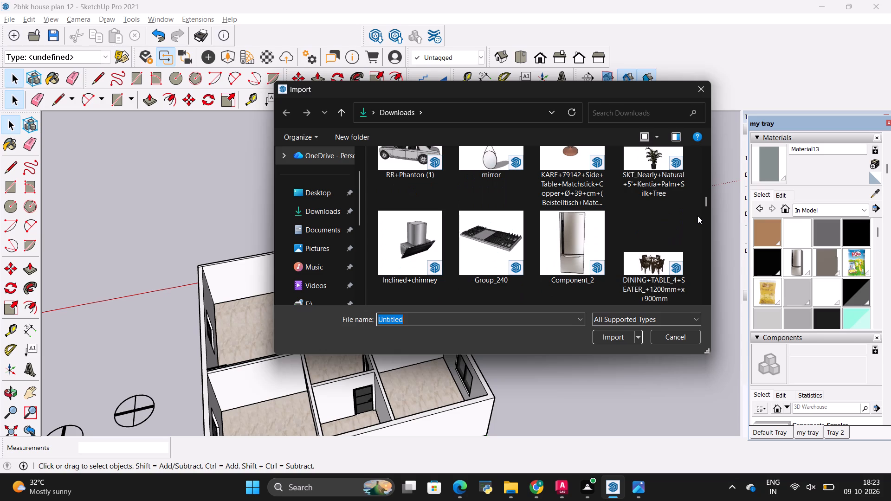
{"action": "scroll", "coordinate": [697, 216], "scroll_direction": "down", "scroll_amount": 3}
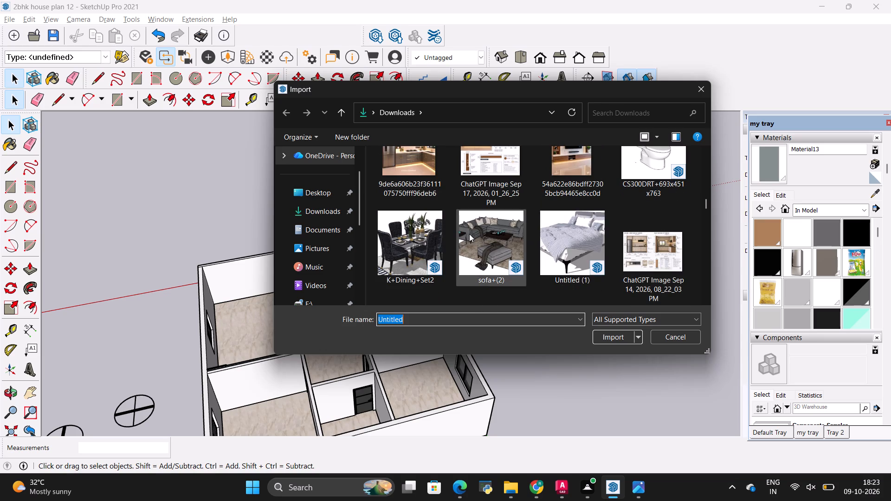
Import the sofa+(2) model from the Downloads folder into the house model.
{"action": "left_click", "coordinate": [476, 231]}
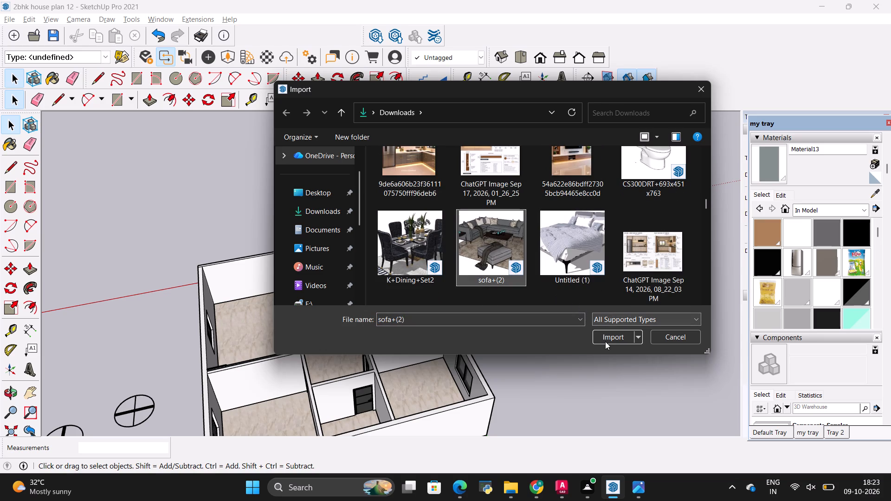
{"action": "left_click", "coordinate": [605, 342]}
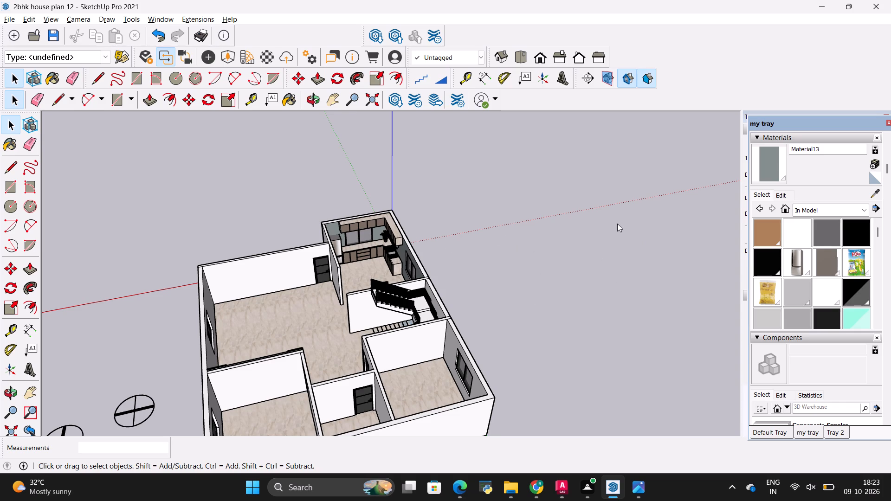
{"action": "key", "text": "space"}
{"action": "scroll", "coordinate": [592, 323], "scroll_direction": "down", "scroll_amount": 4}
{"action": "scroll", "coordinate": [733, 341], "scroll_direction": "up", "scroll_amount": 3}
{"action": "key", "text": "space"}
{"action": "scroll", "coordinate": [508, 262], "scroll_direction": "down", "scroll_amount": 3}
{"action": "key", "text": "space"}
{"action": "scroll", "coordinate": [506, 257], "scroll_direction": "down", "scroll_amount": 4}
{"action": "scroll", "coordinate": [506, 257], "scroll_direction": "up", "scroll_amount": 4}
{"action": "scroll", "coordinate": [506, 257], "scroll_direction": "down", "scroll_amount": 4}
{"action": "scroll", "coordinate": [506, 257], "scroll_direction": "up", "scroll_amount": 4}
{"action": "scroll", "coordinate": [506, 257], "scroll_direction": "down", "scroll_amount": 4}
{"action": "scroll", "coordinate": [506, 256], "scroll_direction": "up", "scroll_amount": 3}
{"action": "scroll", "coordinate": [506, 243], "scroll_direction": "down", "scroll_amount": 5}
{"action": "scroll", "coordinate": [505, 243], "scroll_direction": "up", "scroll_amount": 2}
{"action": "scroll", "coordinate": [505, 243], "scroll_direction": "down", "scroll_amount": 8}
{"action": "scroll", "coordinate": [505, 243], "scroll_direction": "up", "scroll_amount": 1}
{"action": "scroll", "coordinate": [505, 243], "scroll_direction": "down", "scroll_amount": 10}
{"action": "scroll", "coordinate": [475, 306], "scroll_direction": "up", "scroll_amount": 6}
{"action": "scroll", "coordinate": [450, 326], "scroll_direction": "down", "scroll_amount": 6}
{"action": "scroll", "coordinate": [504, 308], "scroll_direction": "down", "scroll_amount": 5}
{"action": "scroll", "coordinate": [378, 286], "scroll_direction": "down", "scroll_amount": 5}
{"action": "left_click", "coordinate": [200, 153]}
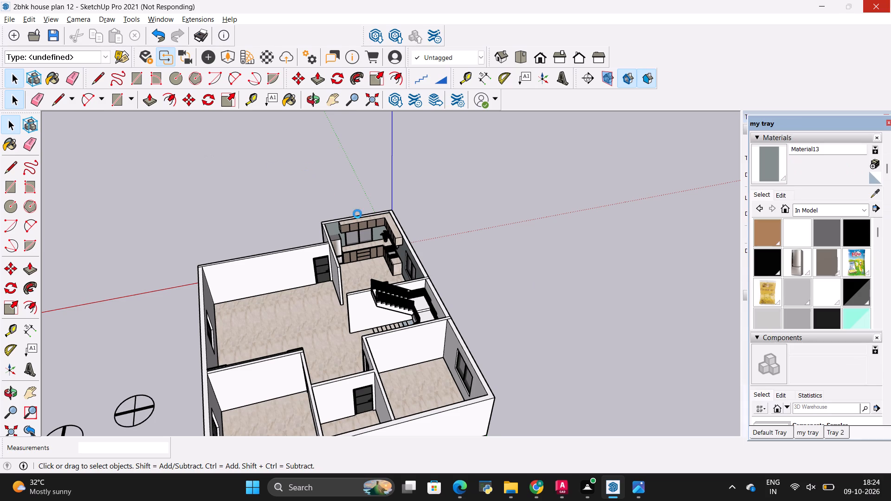
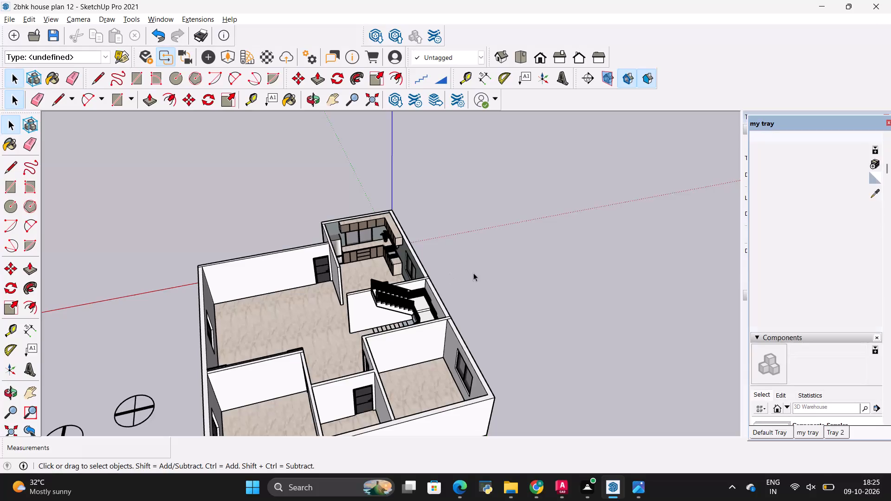
Inspect the house model from all sides, including its surroundings and the living, kitchen and stair areas, for the imported sofa.
{"action": "scroll", "coordinate": [473, 273], "scroll_direction": "down", "scroll_amount": 2}
{"action": "scroll", "coordinate": [453, 286], "scroll_direction": "up", "scroll_amount": 4}
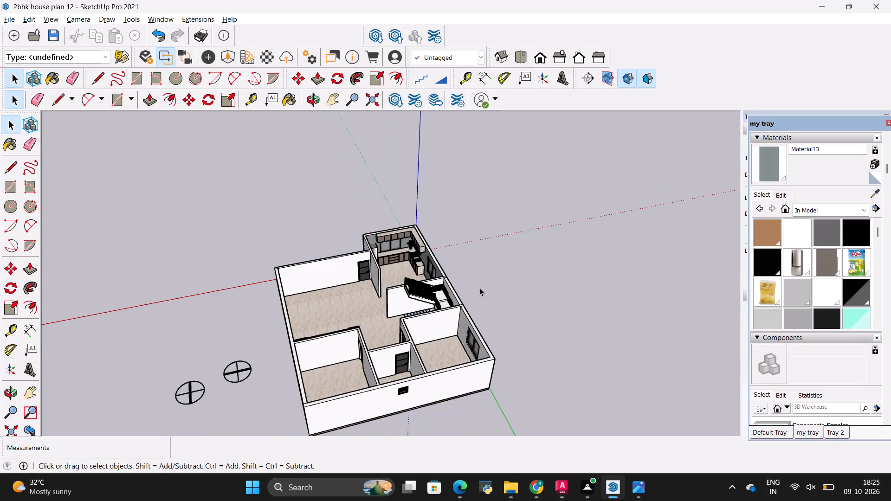
{"action": "scroll", "coordinate": [431, 251], "scroll_direction": "down", "scroll_amount": 10}
{"action": "scroll", "coordinate": [374, 253], "scroll_direction": "down", "scroll_amount": 12}
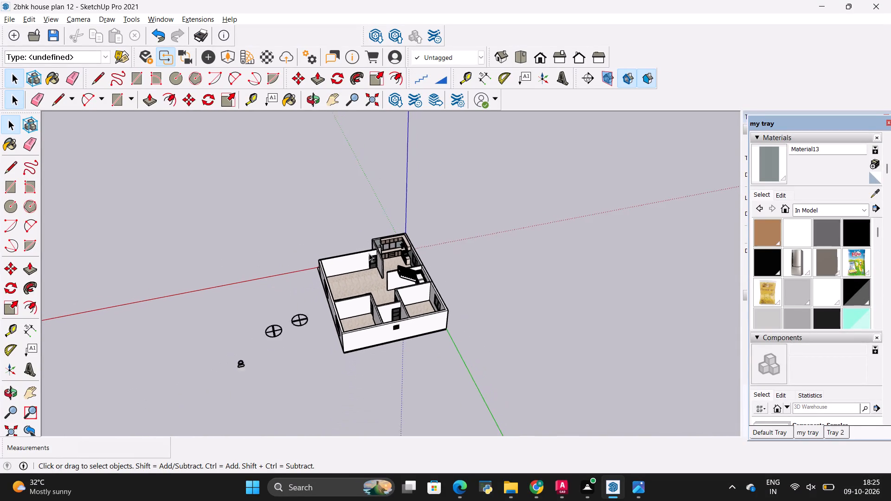
{"action": "scroll", "coordinate": [369, 252], "scroll_direction": "down", "scroll_amount": 10}
{"action": "scroll", "coordinate": [366, 251], "scroll_direction": "up", "scroll_amount": 5}
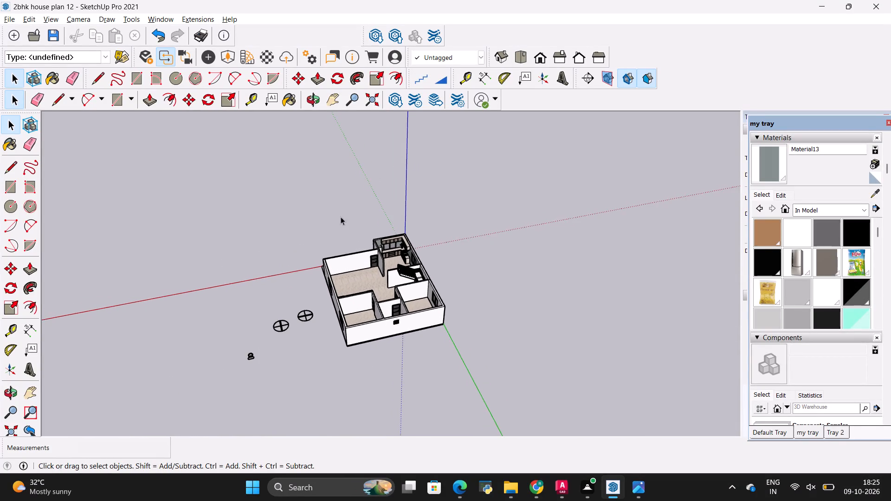
{"action": "scroll", "coordinate": [342, 209], "scroll_direction": "up", "scroll_amount": 2}
{"action": "scroll", "coordinate": [376, 248], "scroll_direction": "down", "scroll_amount": 3}
{"action": "scroll", "coordinate": [468, 258], "scroll_direction": "up", "scroll_amount": 11}
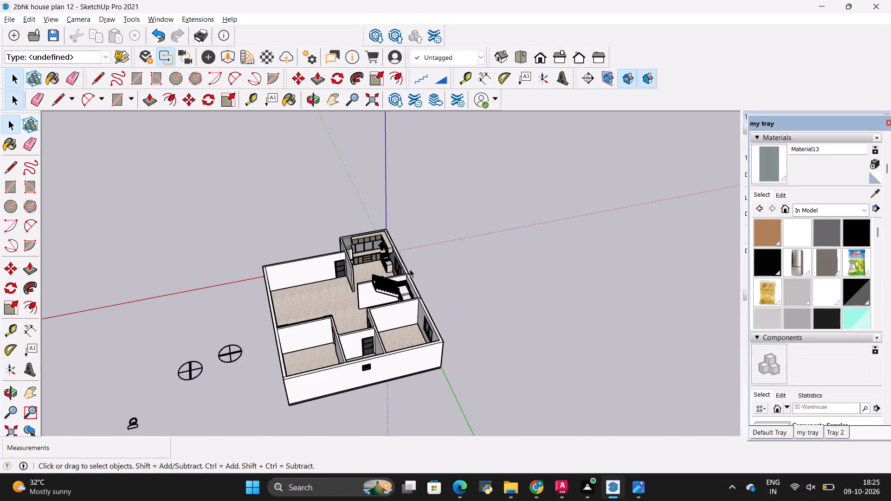
{"action": "scroll", "coordinate": [410, 269], "scroll_direction": "up", "scroll_amount": 4}
{"action": "left_click", "coordinate": [475, 271]}
{"action": "middle_click_drag", "start_coordinate": [457, 289], "coordinate": [519, 349]}
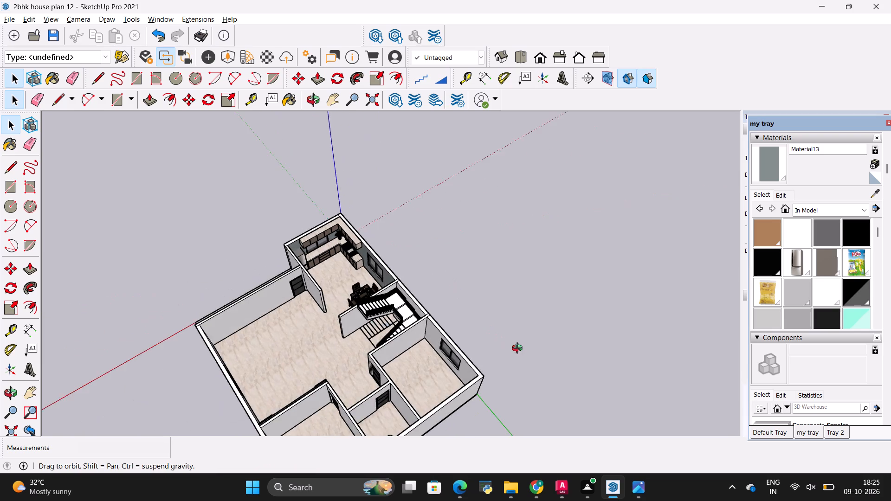
{"action": "middle_click_drag", "start_coordinate": [519, 349], "coordinate": [558, 336]}
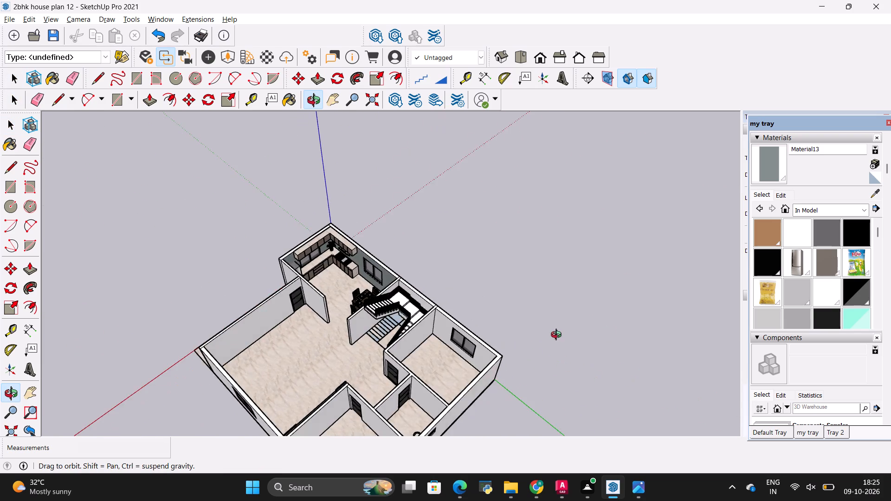
{"action": "middle_click_drag", "start_coordinate": [558, 336], "coordinate": [617, 230]}
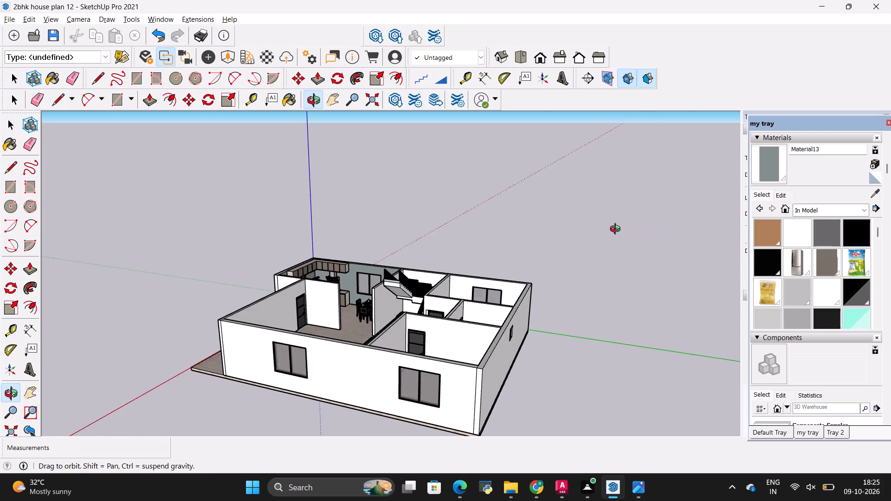
{"action": "middle_click_drag", "start_coordinate": [617, 230], "coordinate": [128, 335]}
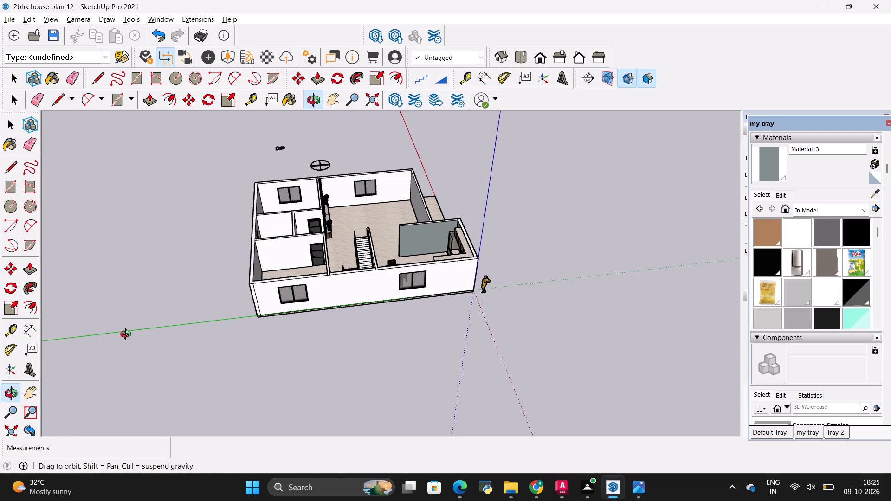
{"action": "middle_click_drag", "start_coordinate": [128, 335], "coordinate": [129, 335]}
{"action": "middle_click_drag", "start_coordinate": [425, 339], "coordinate": [208, 214]}
{"action": "middle_click_drag", "start_coordinate": [207, 211], "coordinate": [204, 195]}
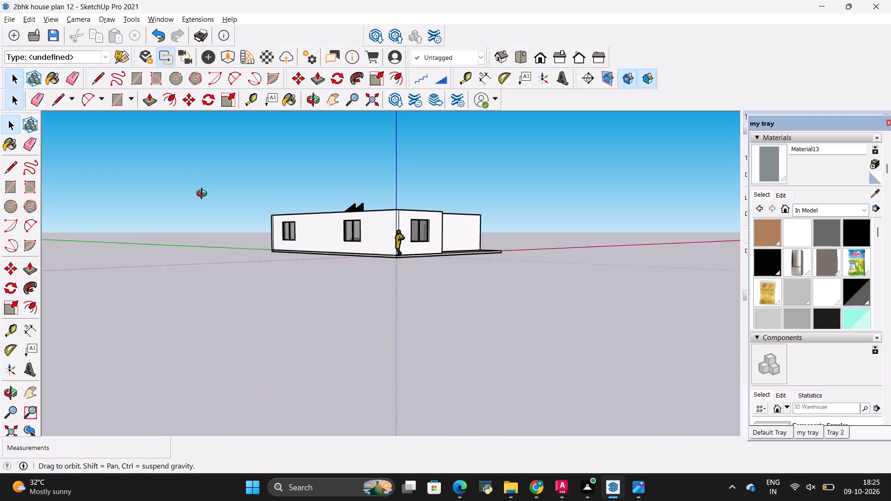
{"action": "middle_click_drag", "start_coordinate": [204, 195], "coordinate": [203, 194]}
{"action": "middle_click", "coordinate": [203, 193]}
{"action": "middle_click", "coordinate": [205, 198]}
{"action": "middle_click_drag", "start_coordinate": [224, 208], "coordinate": [502, 265]}
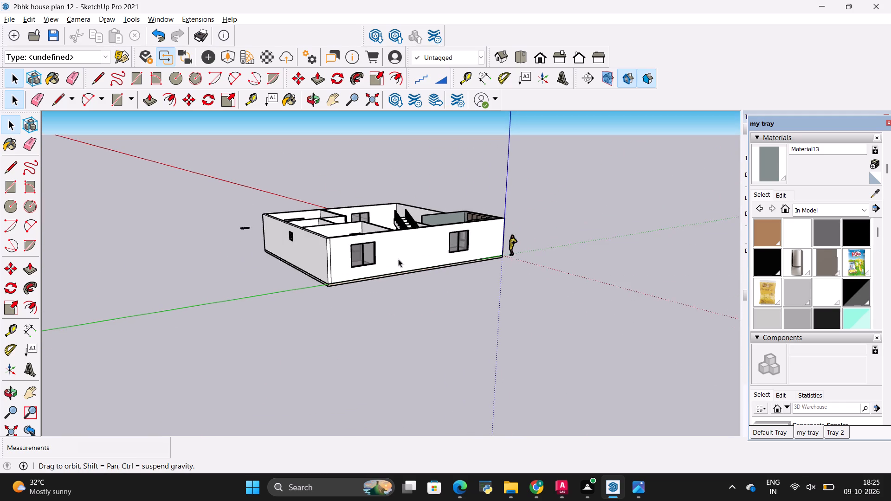
{"action": "middle_click_drag", "start_coordinate": [275, 245], "coordinate": [487, 303]}
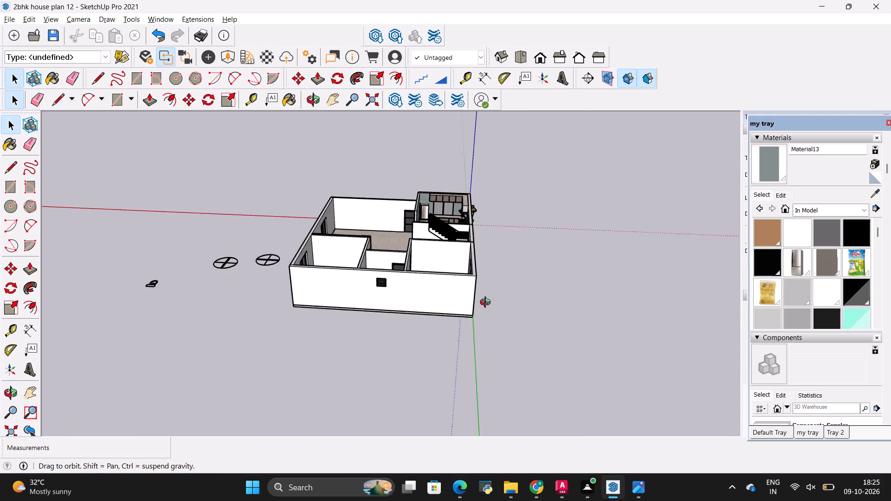
{"action": "middle_click_drag", "start_coordinate": [487, 303], "coordinate": [503, 336]}
{"action": "middle_click_drag", "start_coordinate": [335, 354], "coordinate": [580, 340]}
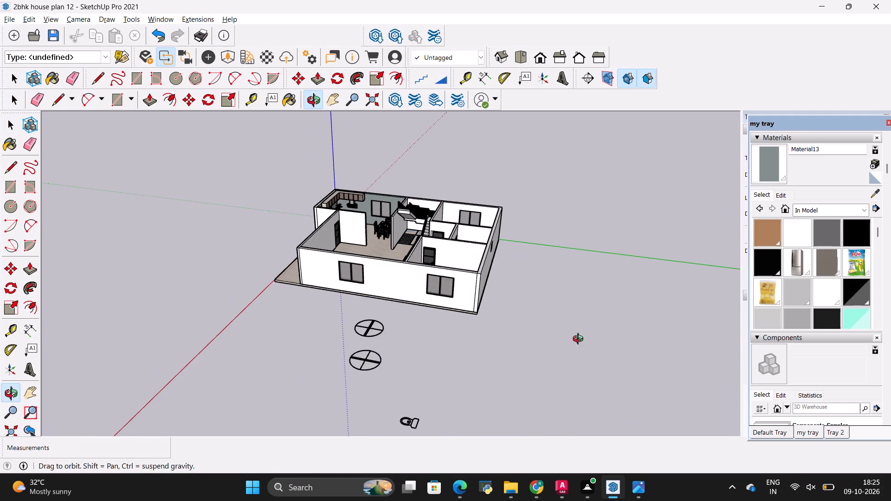
{"action": "middle_click_drag", "start_coordinate": [580, 340], "coordinate": [581, 339]}
{"action": "scroll", "coordinate": [382, 238], "scroll_direction": "up", "scroll_amount": 10}
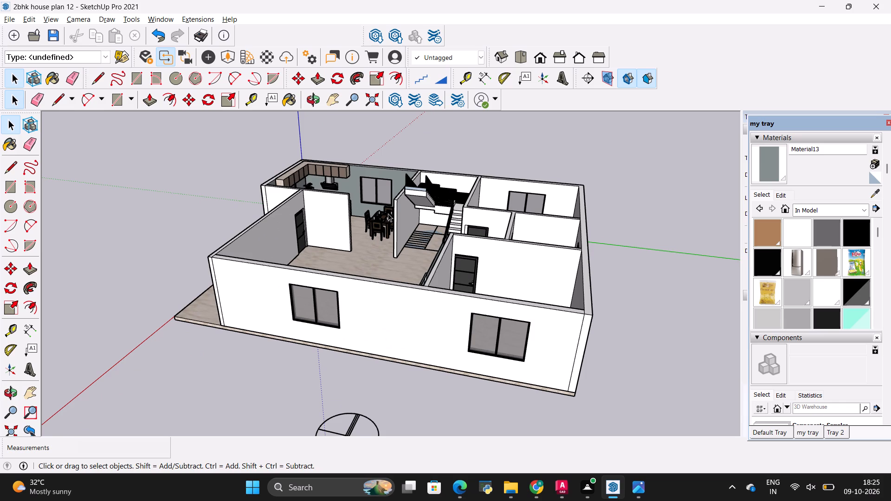
{"action": "scroll", "coordinate": [388, 213], "scroll_direction": "up", "scroll_amount": 1}
{"action": "middle_click_drag", "start_coordinate": [387, 217], "coordinate": [410, 276]}
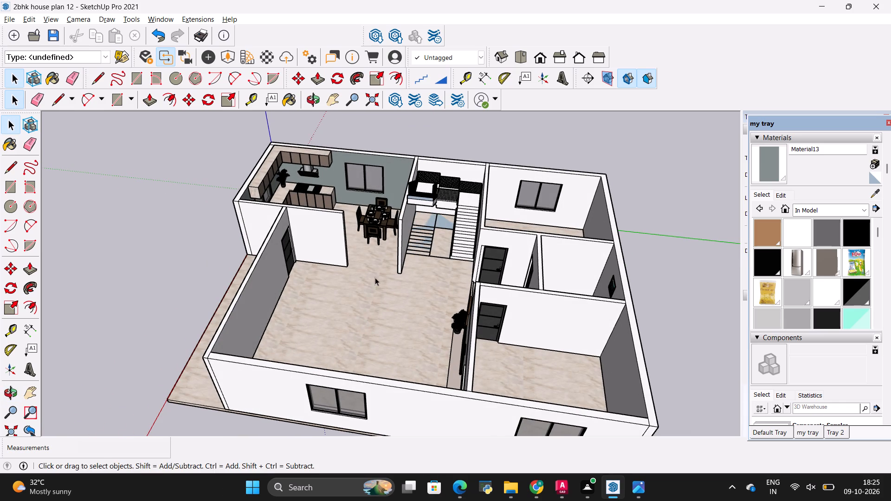
{"action": "scroll", "coordinate": [527, 226], "scroll_direction": "up", "scroll_amount": 3}
{"action": "scroll", "coordinate": [528, 184], "scroll_direction": "down", "scroll_amount": 7}
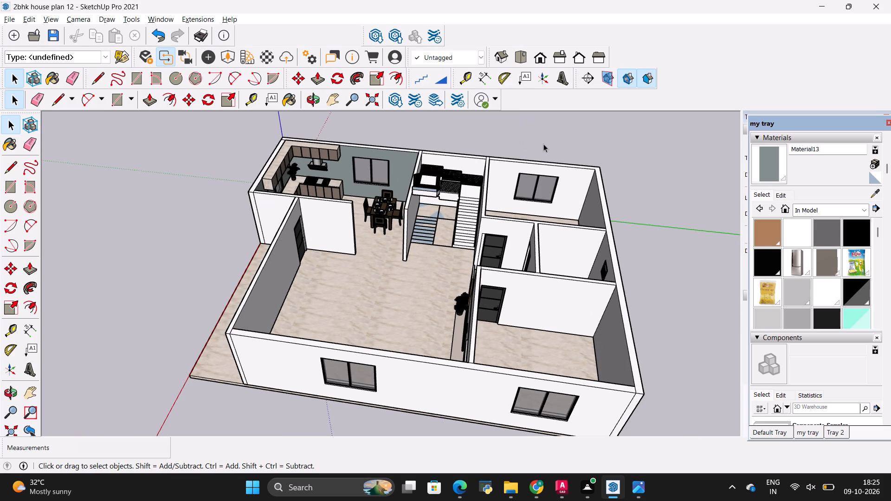
{"action": "key", "text": "space"}
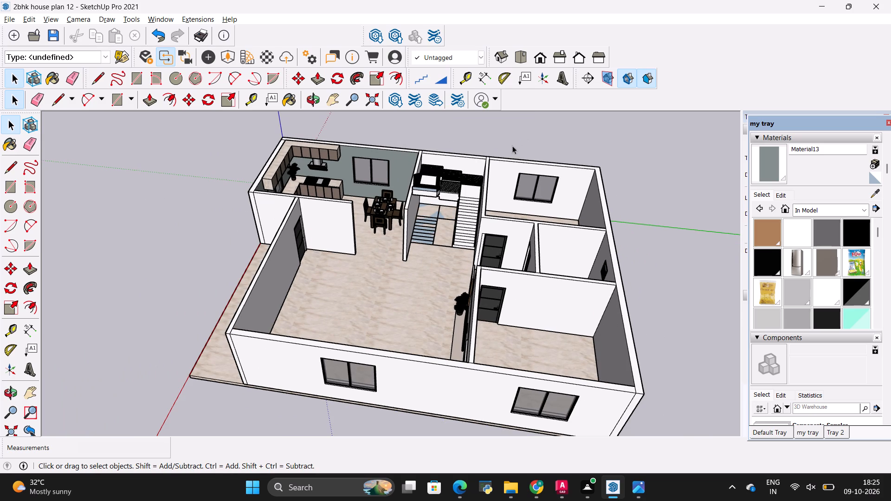
{"action": "left_click", "coordinate": [512, 146]}
{"action": "scroll", "coordinate": [524, 211], "scroll_direction": "down", "scroll_amount": 7}
{"action": "key", "text": "space"}
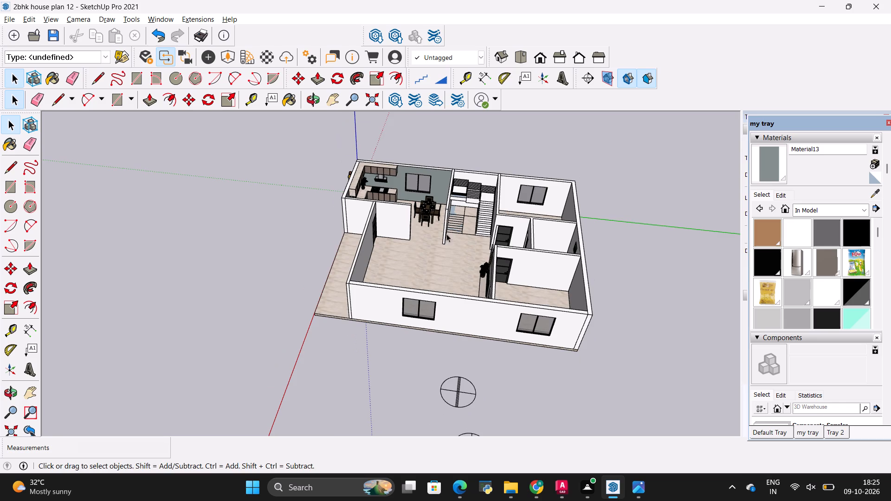
{"action": "middle_click_drag", "start_coordinate": [429, 261], "coordinate": [684, 149]}
{"action": "middle_click_drag", "start_coordinate": [425, 244], "coordinate": [497, 311]}
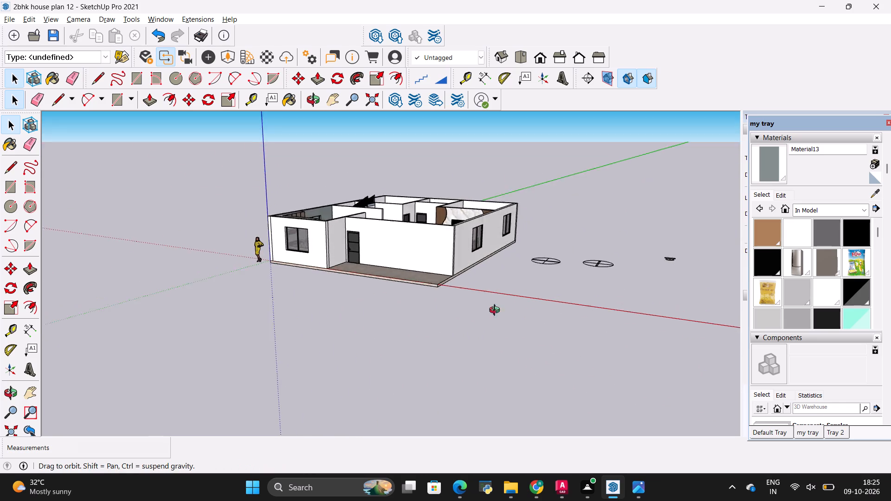
{"action": "middle_click_drag", "start_coordinate": [497, 311], "coordinate": [247, 321]}
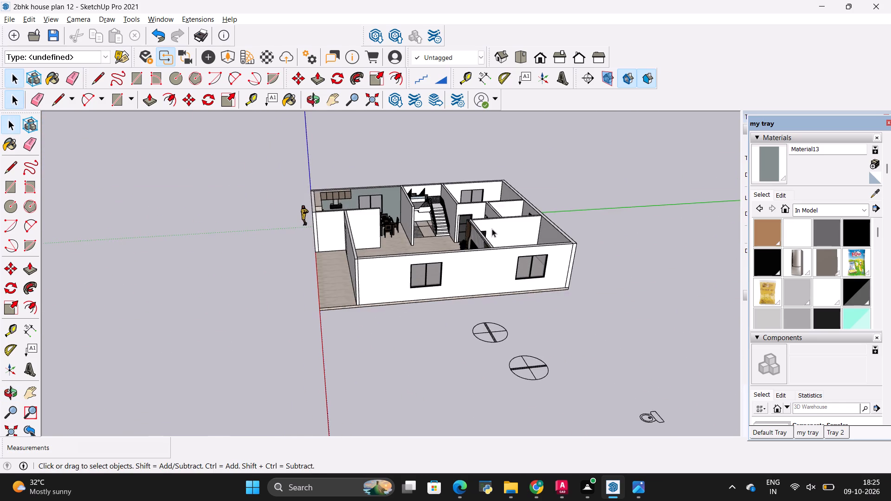
{"action": "middle_click_drag", "start_coordinate": [489, 230], "coordinate": [340, 282]}
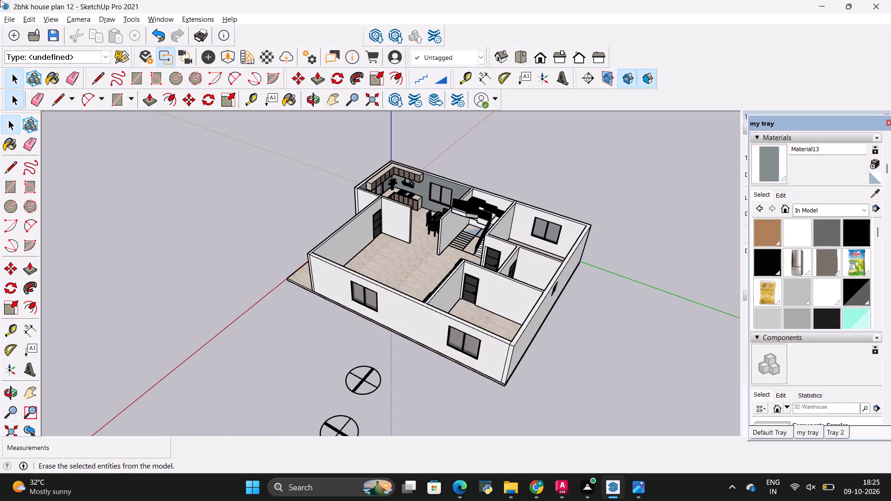
Start a file import, look through the Documents, Downloads and internship files folders for a furniture model, and close the import.
{"action": "left_click", "coordinate": [11, 21]}
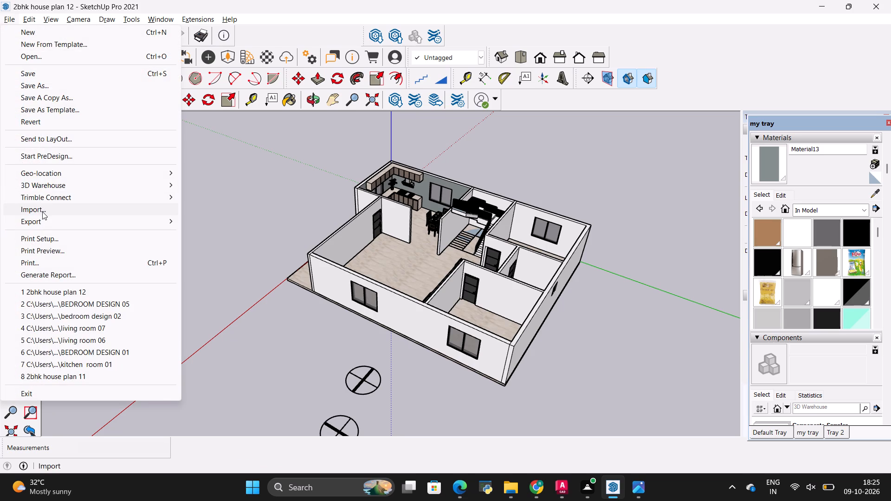
{"action": "left_click", "coordinate": [42, 212]}
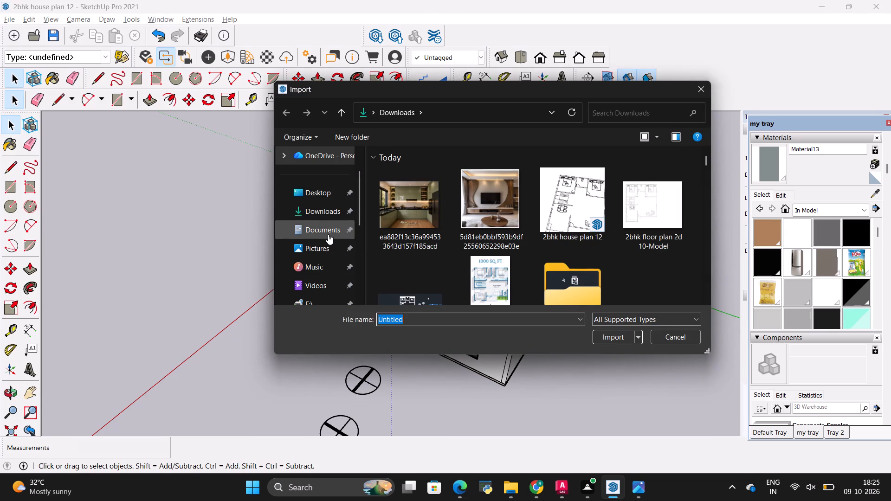
{"action": "left_click", "coordinate": [328, 234]}
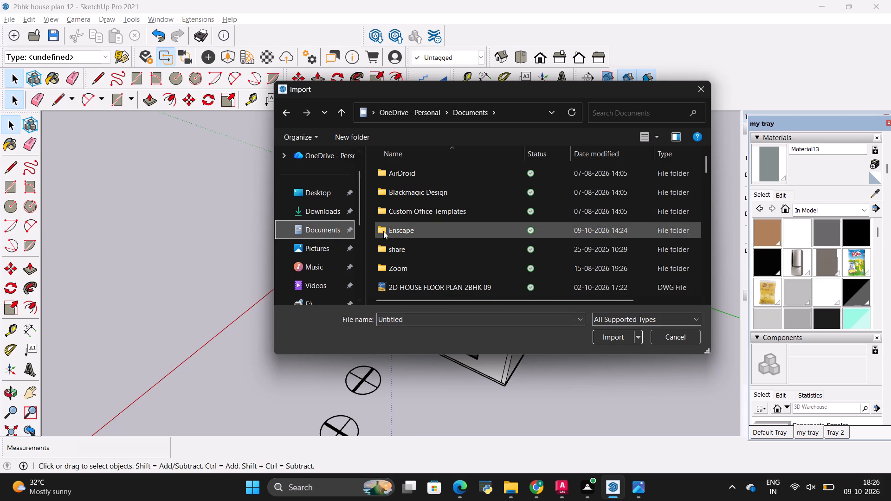
{"action": "left_click", "coordinate": [325, 214]}
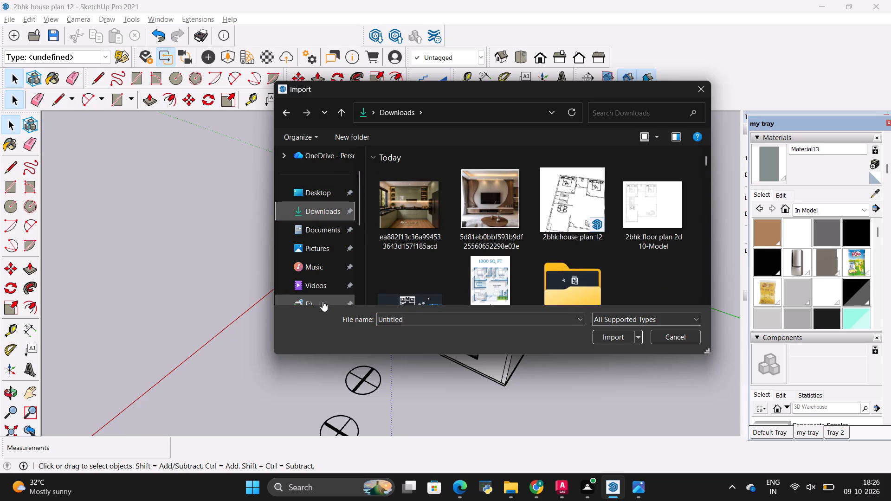
{"action": "scroll", "coordinate": [369, 282], "scroll_direction": "down", "scroll_amount": 4}
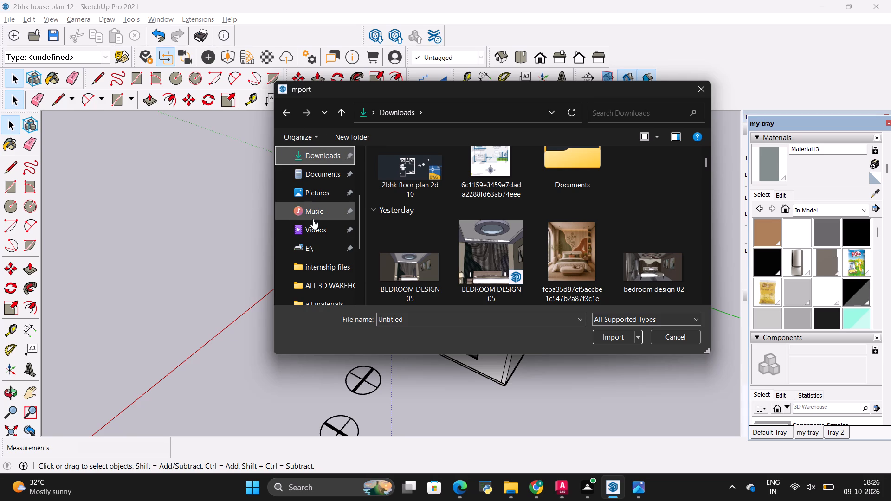
{"action": "scroll", "coordinate": [313, 219], "scroll_direction": "down", "scroll_amount": 4}
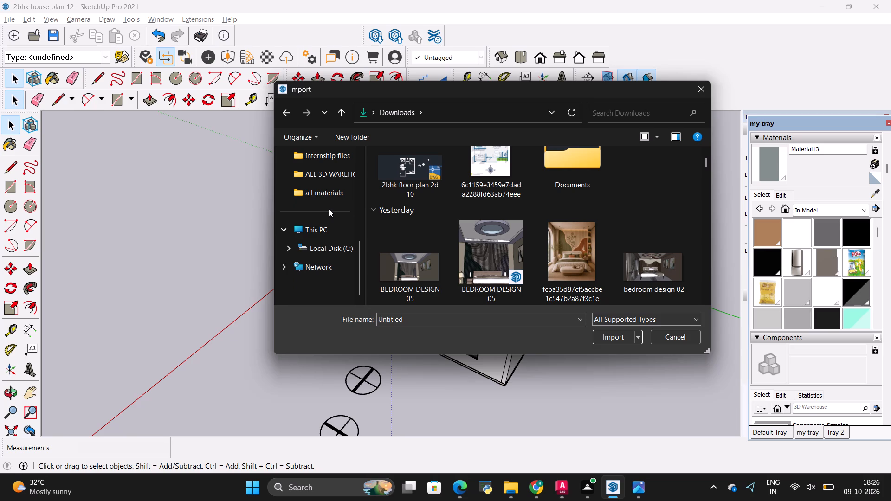
{"action": "scroll", "coordinate": [328, 216], "scroll_direction": "down", "scroll_amount": 3}
{"action": "scroll", "coordinate": [328, 216], "scroll_direction": "up", "scroll_amount": 1}
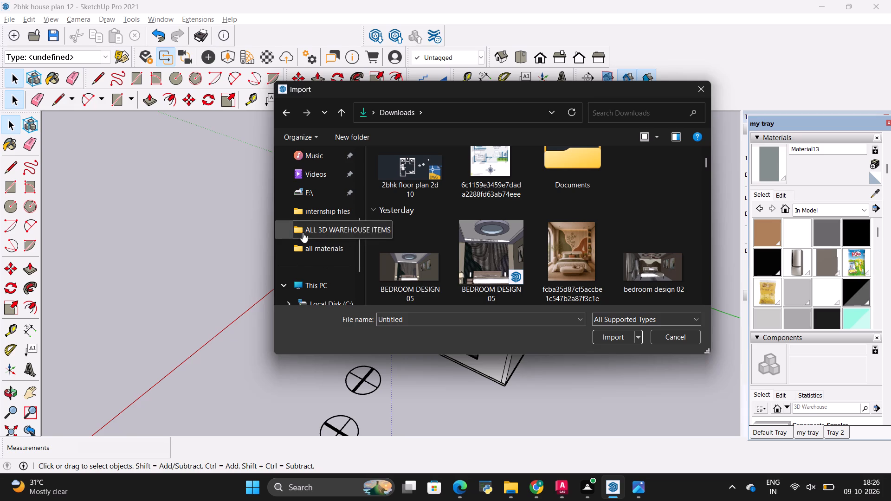
{"action": "double_click", "coordinate": [314, 208]}
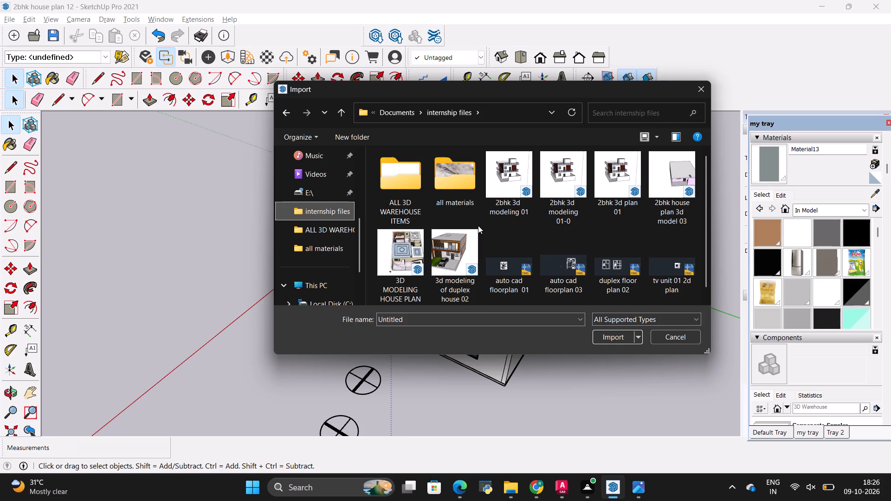
{"action": "scroll", "coordinate": [478, 225], "scroll_direction": "down", "scroll_amount": 3}
{"action": "scroll", "coordinate": [483, 224], "scroll_direction": "up", "scroll_amount": 7}
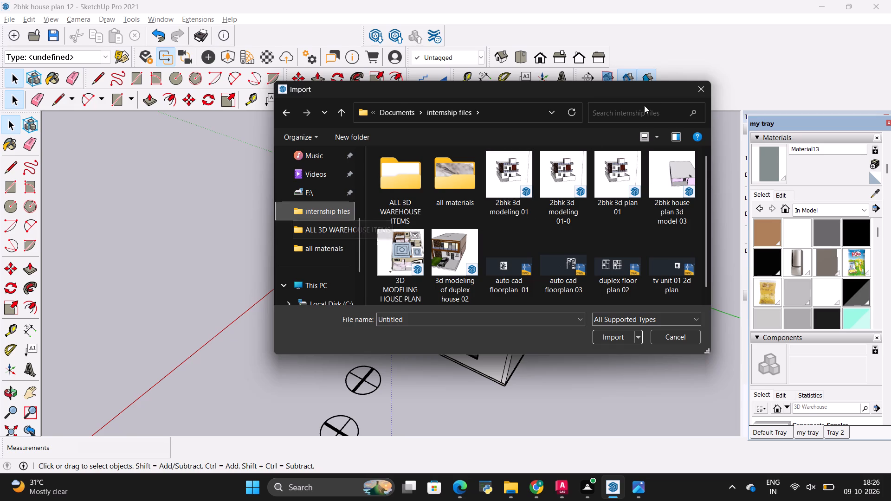
{"action": "left_click", "coordinate": [702, 93]}
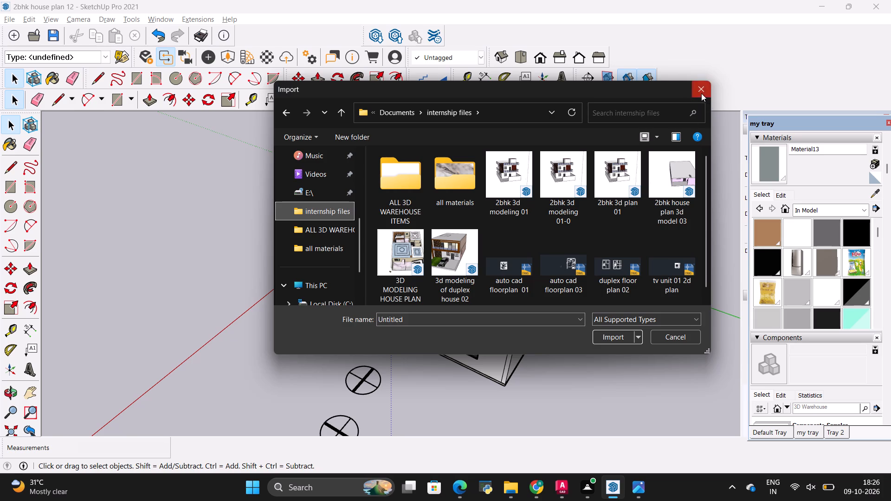
Examine the living room around the TV unit, the dining area and the staircase from several angles.
{"action": "scroll", "coordinate": [533, 303], "scroll_direction": "down", "scroll_amount": 3}
{"action": "scroll", "coordinate": [337, 264], "scroll_direction": "up", "scroll_amount": 2}
{"action": "scroll", "coordinate": [354, 260], "scroll_direction": "down", "scroll_amount": 5}
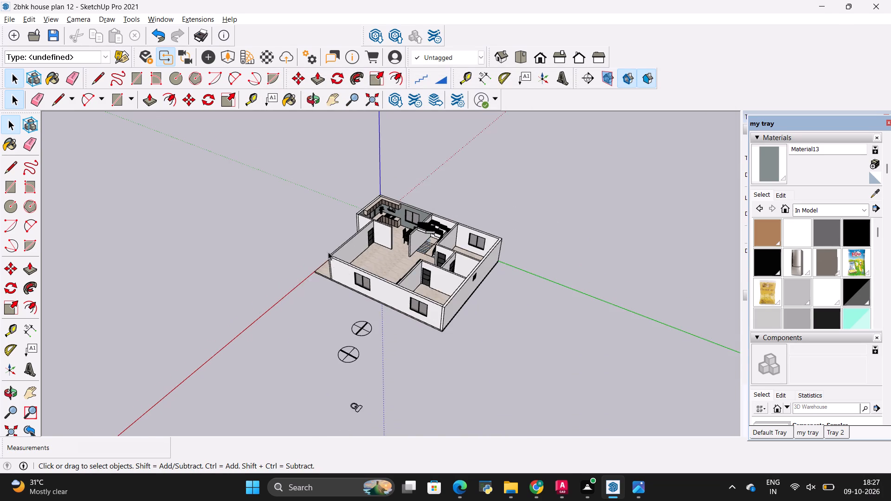
{"action": "middle_click_drag", "start_coordinate": [330, 254], "coordinate": [605, 289]}
{"action": "middle_click_drag", "start_coordinate": [400, 282], "coordinate": [607, 276]}
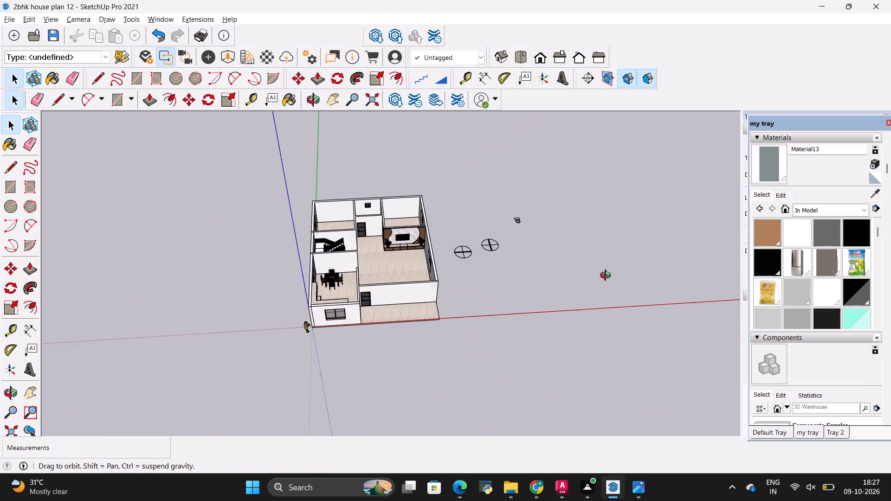
{"action": "middle_click_drag", "start_coordinate": [607, 276], "coordinate": [387, 313]}
{"action": "scroll", "coordinate": [374, 234], "scroll_direction": "up", "scroll_amount": 12}
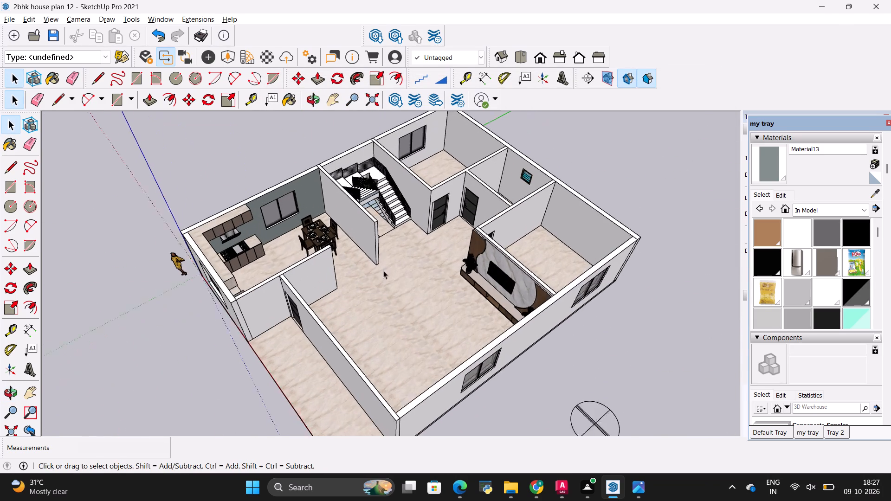
{"action": "scroll", "coordinate": [372, 285], "scroll_direction": "up", "scroll_amount": 1}
{"action": "middle_click_drag", "start_coordinate": [372, 285], "coordinate": [480, 248]}
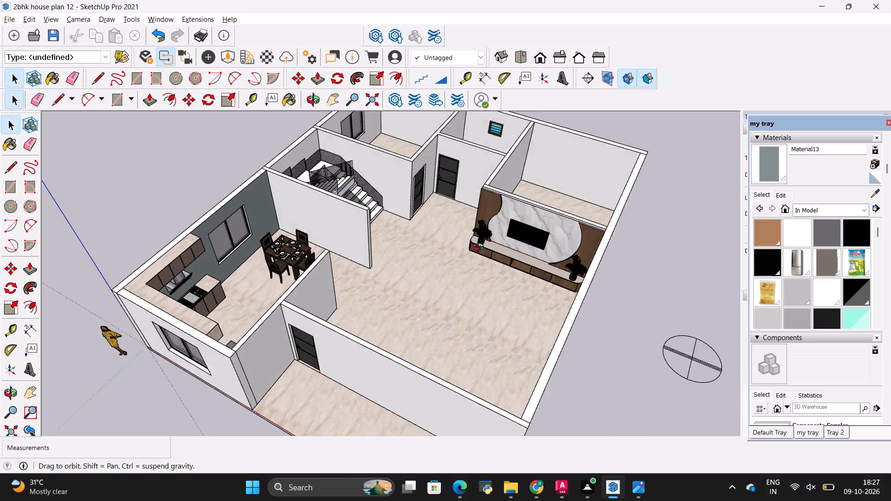
{"action": "middle_click_drag", "start_coordinate": [480, 248], "coordinate": [163, 257]}
{"action": "middle_click_drag", "start_coordinate": [442, 210], "coordinate": [410, 227]}
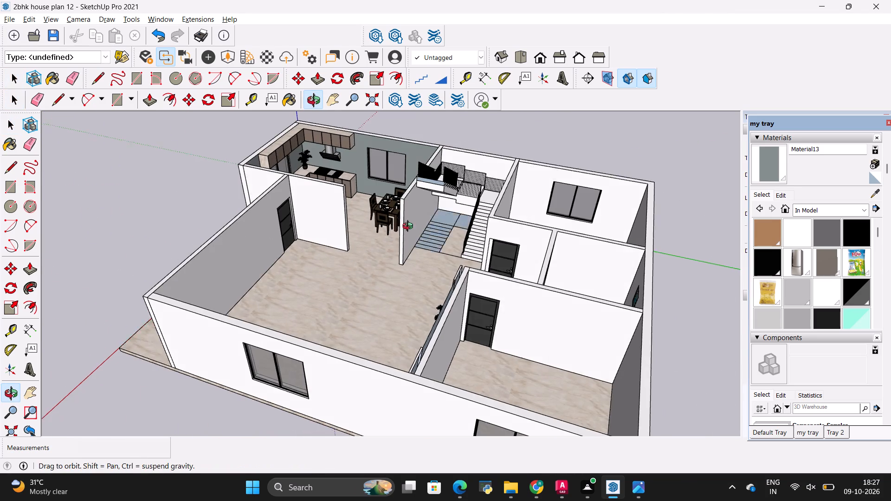
Start a file import and look through the most recent files in the Downloads folder for a sofa model.
{"action": "middle_click_drag", "start_coordinate": [410, 227], "coordinate": [364, 236]}
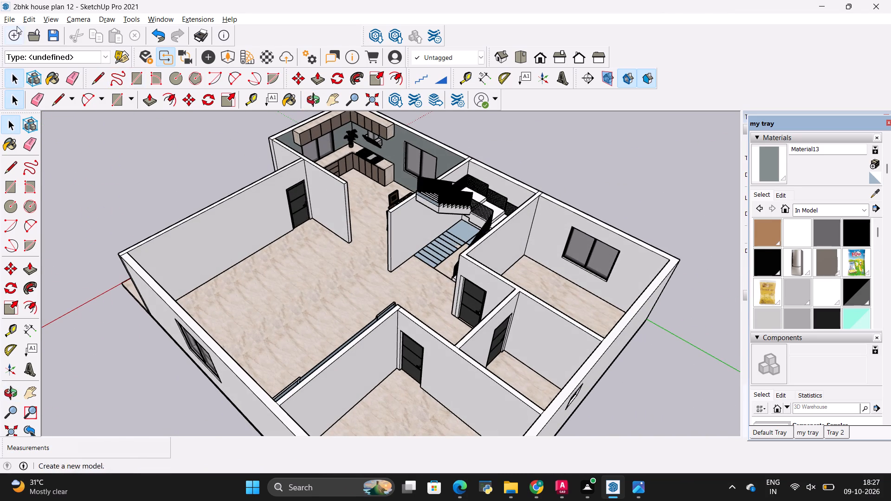
{"action": "left_click", "coordinate": [6, 18]}
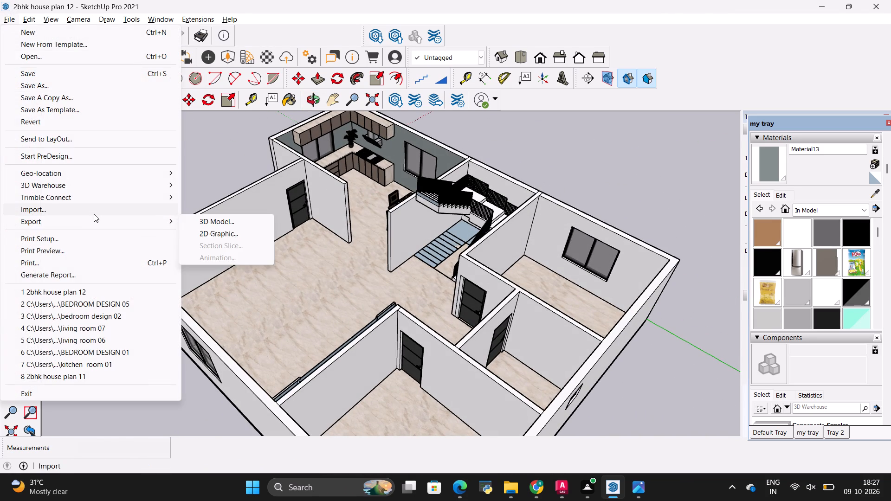
{"action": "left_click", "coordinate": [94, 214]}
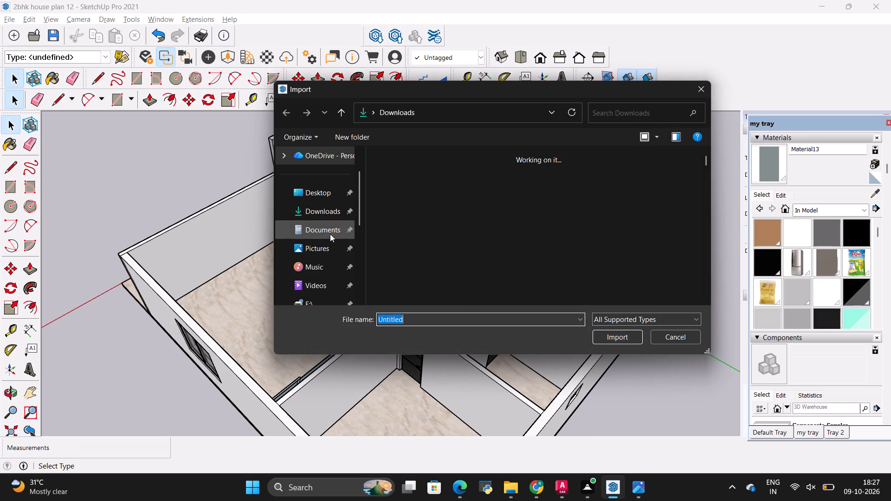
{"action": "left_click", "coordinate": [306, 218]}
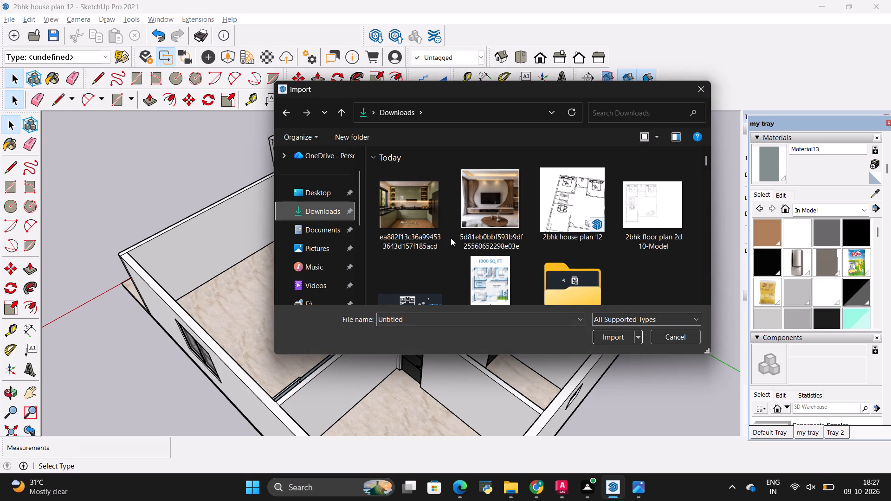
{"action": "scroll", "coordinate": [451, 237], "scroll_direction": "down", "scroll_amount": 3}
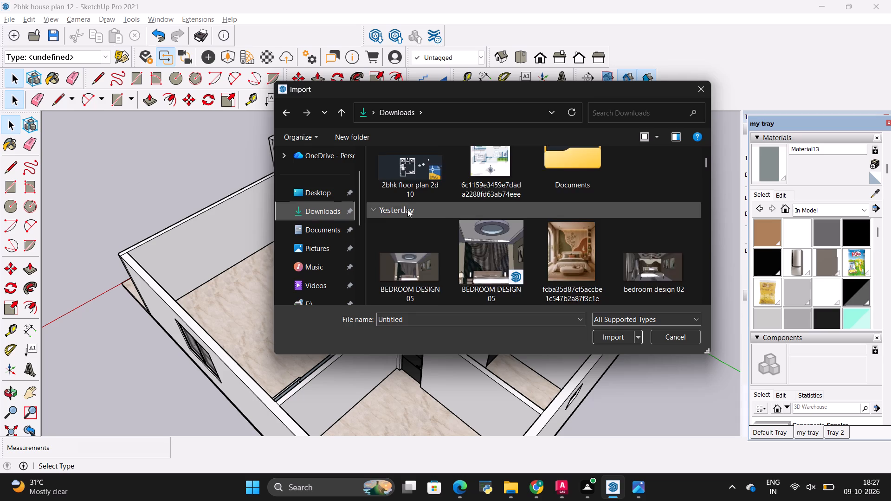
{"action": "scroll", "coordinate": [407, 209], "scroll_direction": "up", "scroll_amount": 3}
{"action": "scroll", "coordinate": [409, 209], "scroll_direction": "down", "scroll_amount": 3}
{"action": "scroll", "coordinate": [408, 210], "scroll_direction": "up", "scroll_amount": 5}
{"action": "scroll", "coordinate": [408, 212], "scroll_direction": "down", "scroll_amount": 3}
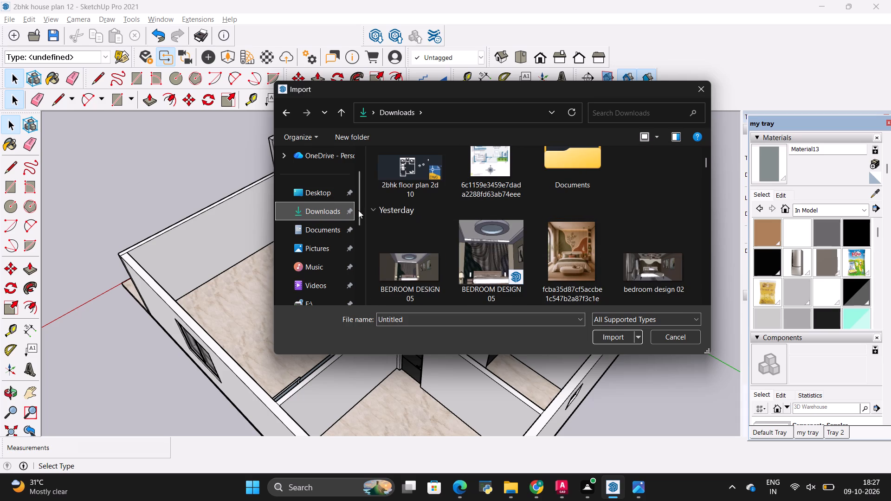
{"action": "scroll", "coordinate": [327, 222], "scroll_direction": "down", "scroll_amount": 4}
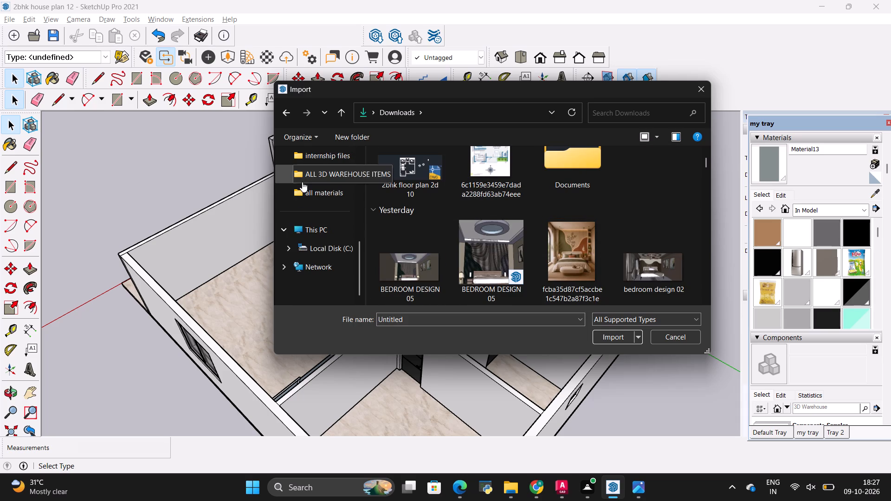
{"action": "scroll", "coordinate": [324, 178], "scroll_direction": "up", "scroll_amount": 1}
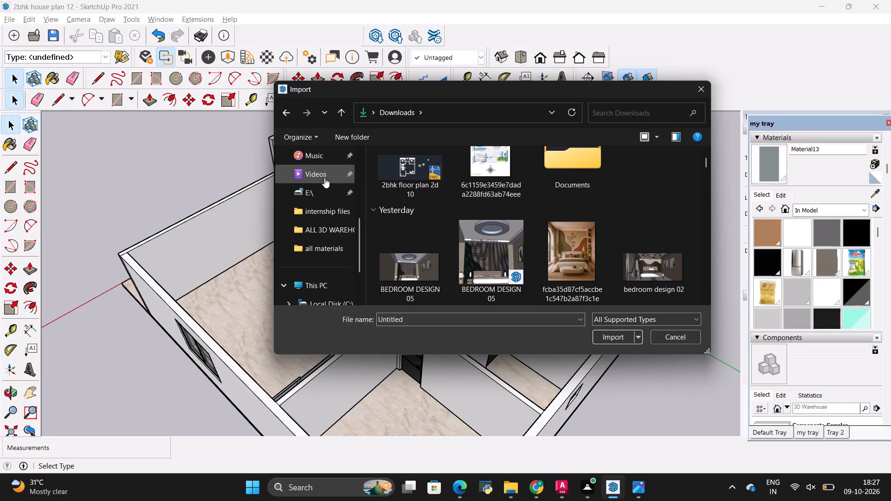
{"action": "scroll", "coordinate": [324, 178], "scroll_direction": "up", "scroll_amount": 8}
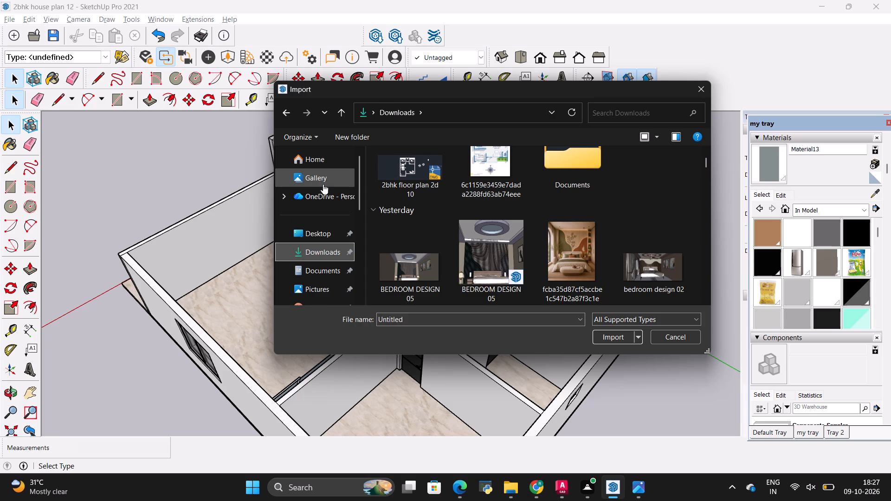
{"action": "scroll", "coordinate": [321, 202], "scroll_direction": "up", "scroll_amount": 3}
{"action": "scroll", "coordinate": [298, 172], "scroll_direction": "up", "scroll_amount": 3}
{"action": "scroll", "coordinate": [336, 219], "scroll_direction": "down", "scroll_amount": 3}
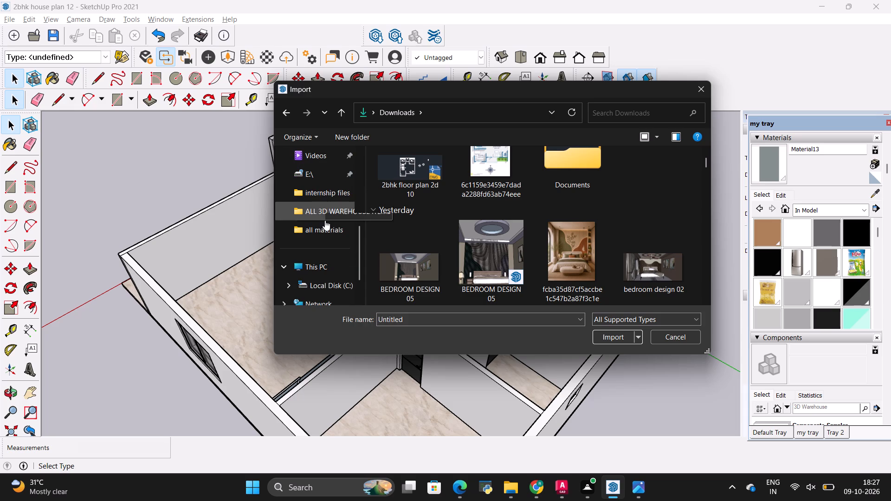
Look through the ALL 3D WAREHOUSE ITEMS folder for a sofa model to import.
{"action": "left_click", "coordinate": [325, 210]}
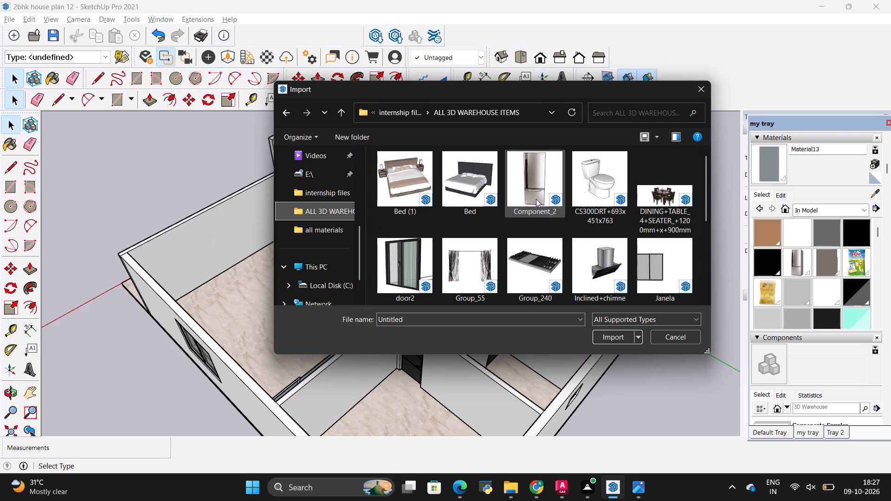
{"action": "scroll", "coordinate": [544, 219], "scroll_direction": "down", "scroll_amount": 1}
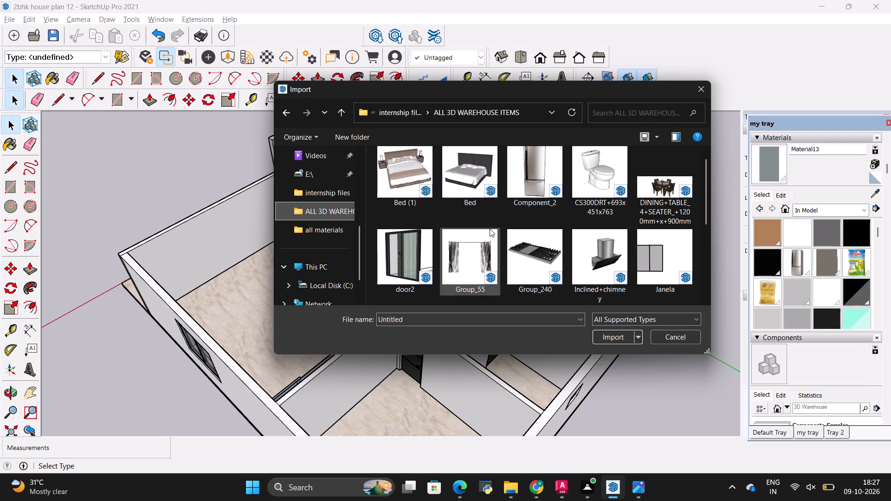
{"action": "scroll", "coordinate": [393, 209], "scroll_direction": "down", "scroll_amount": 4}
{"action": "scroll", "coordinate": [521, 219], "scroll_direction": "down", "scroll_amount": 2}
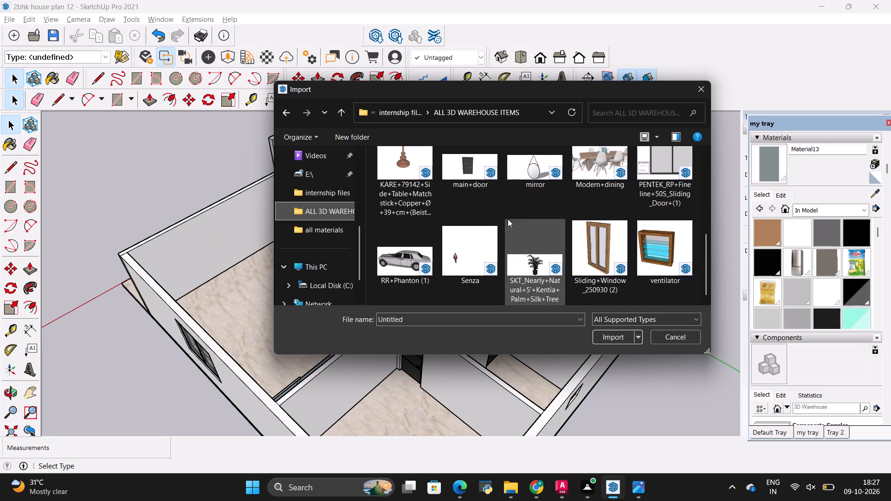
{"action": "scroll", "coordinate": [504, 218], "scroll_direction": "down", "scroll_amount": 5}
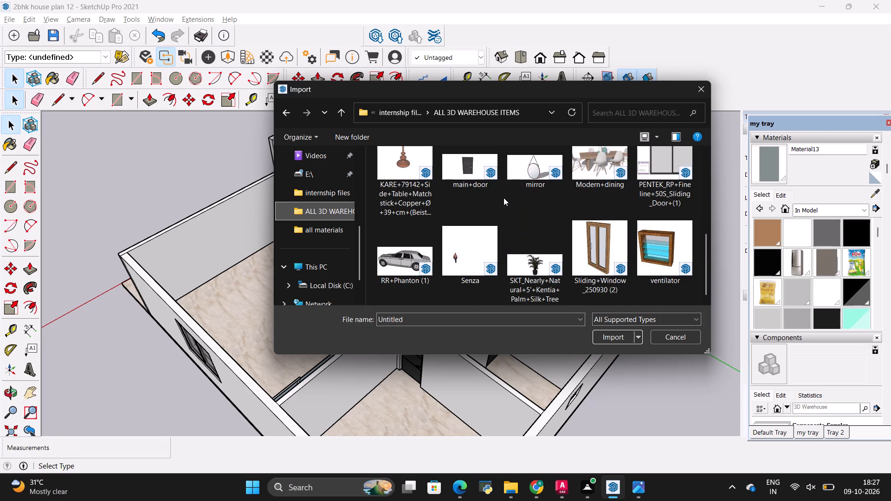
{"action": "scroll", "coordinate": [505, 199], "scroll_direction": "down", "scroll_amount": 4}
{"action": "scroll", "coordinate": [481, 244], "scroll_direction": "down", "scroll_amount": 3}
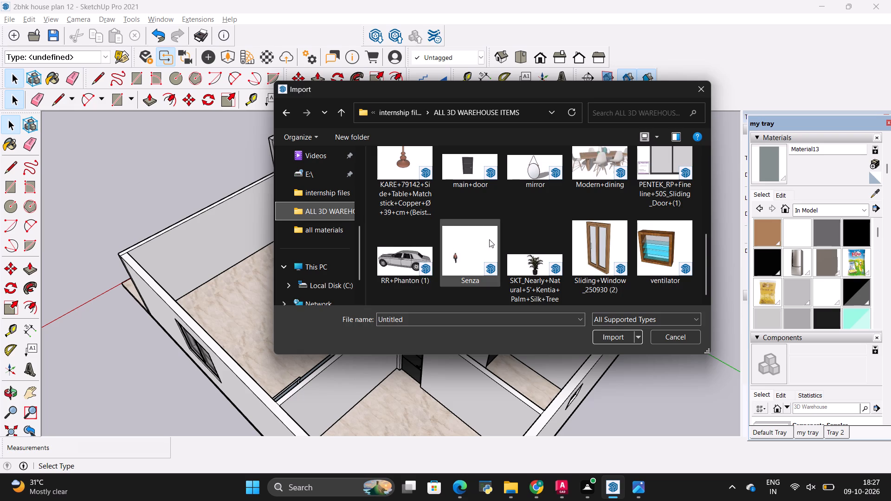
{"action": "scroll", "coordinate": [489, 239], "scroll_direction": "up", "scroll_amount": 4}
{"action": "scroll", "coordinate": [491, 237], "scroll_direction": "down", "scroll_amount": 8}
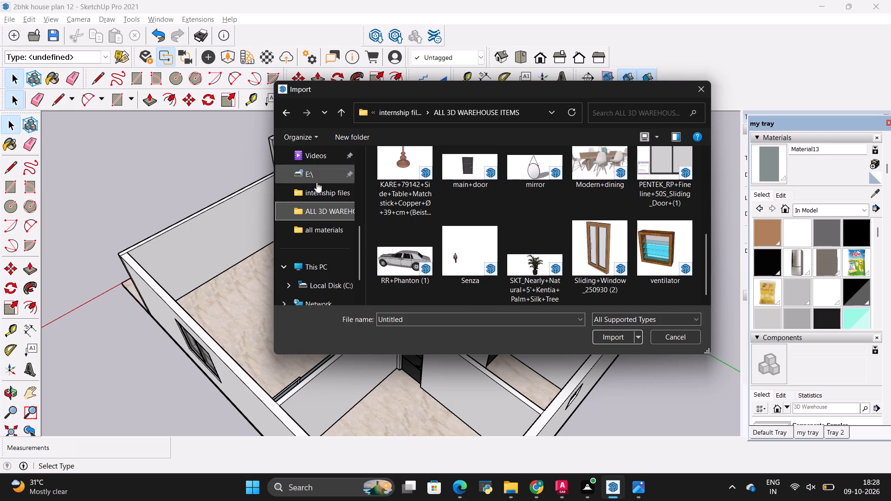
Switch to the Downloads folder and look through the files newer than last week for a sofa model to import.
{"action": "scroll", "coordinate": [316, 189], "scroll_direction": "up", "scroll_amount": 3}
{"action": "left_click", "coordinate": [324, 250]}
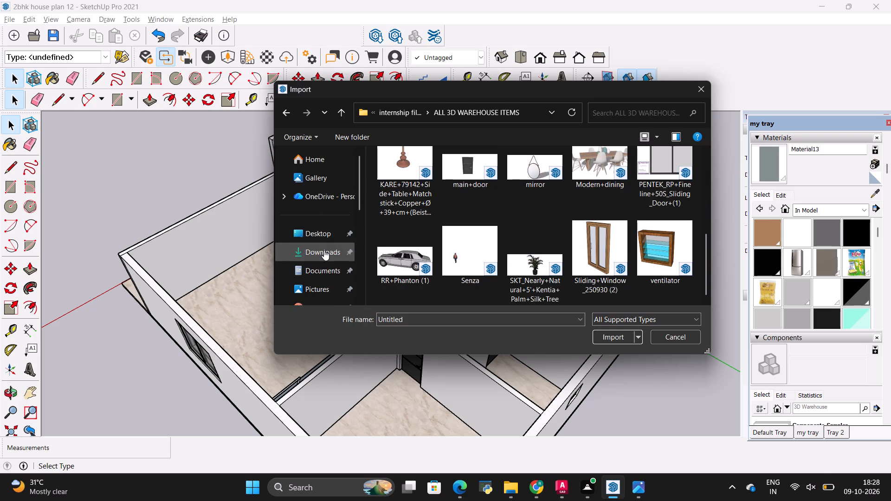
{"action": "scroll", "coordinate": [545, 265], "scroll_direction": "down", "scroll_amount": 7}
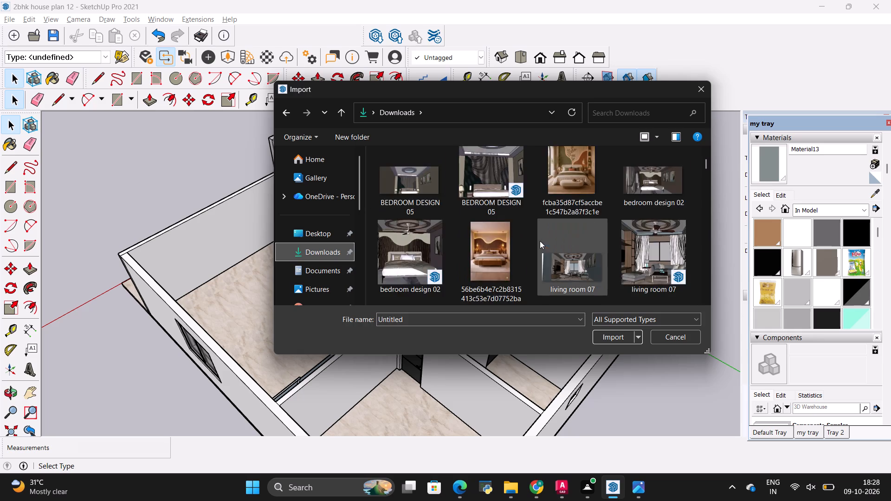
{"action": "scroll", "coordinate": [540, 241], "scroll_direction": "down", "scroll_amount": 14}
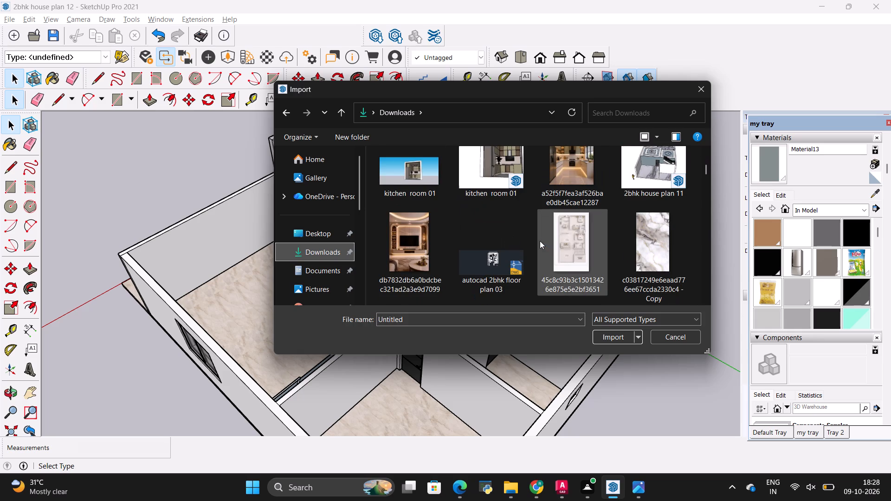
{"action": "scroll", "coordinate": [540, 241], "scroll_direction": "down", "scroll_amount": 10}
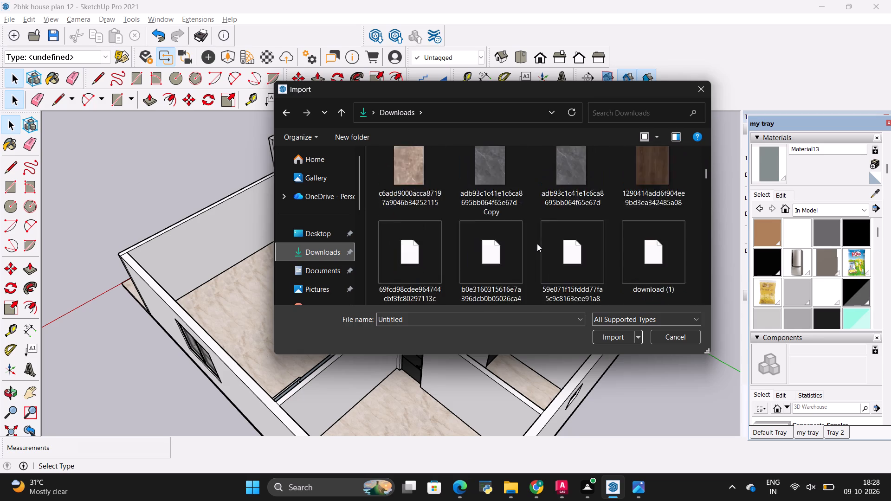
{"action": "scroll", "coordinate": [537, 244], "scroll_direction": "down", "scroll_amount": 13}
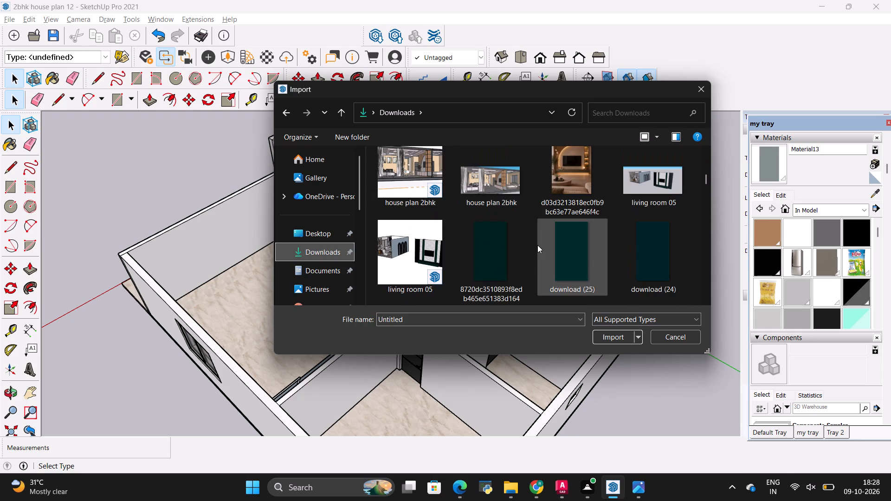
{"action": "scroll", "coordinate": [537, 245], "scroll_direction": "up", "scroll_amount": 2}
{"action": "scroll", "coordinate": [537, 245], "scroll_direction": "down", "scroll_amount": 2}
{"action": "scroll", "coordinate": [537, 245], "scroll_direction": "up", "scroll_amount": 2}
{"action": "scroll", "coordinate": [537, 245], "scroll_direction": "down", "scroll_amount": 7}
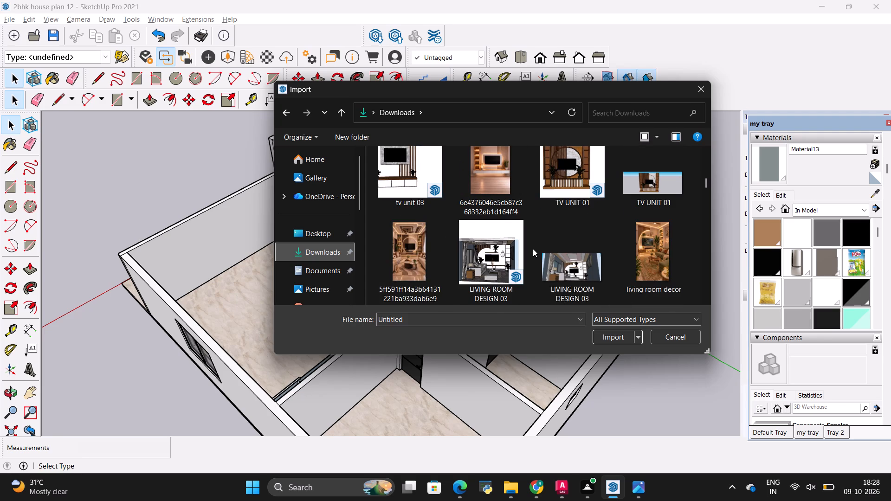
{"action": "scroll", "coordinate": [532, 249], "scroll_direction": "up", "scroll_amount": 6}
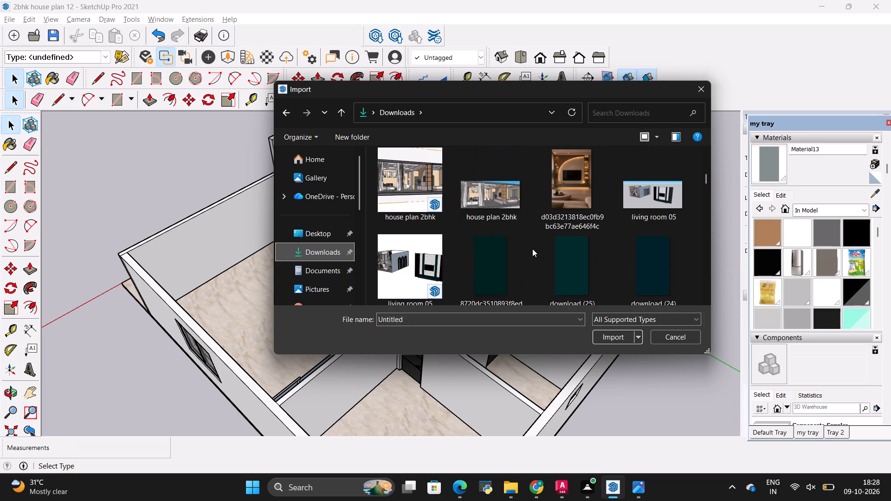
{"action": "scroll", "coordinate": [532, 249], "scroll_direction": "down", "scroll_amount": 3}
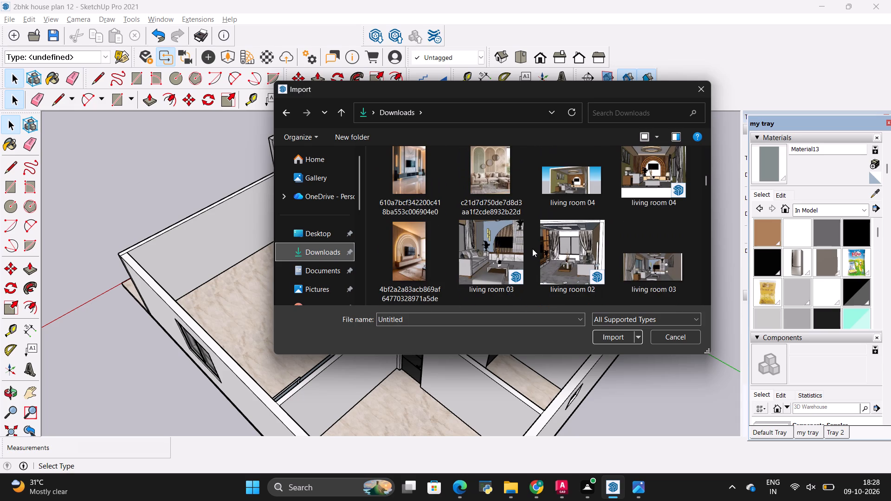
{"action": "scroll", "coordinate": [532, 249], "scroll_direction": "down", "scroll_amount": 3}
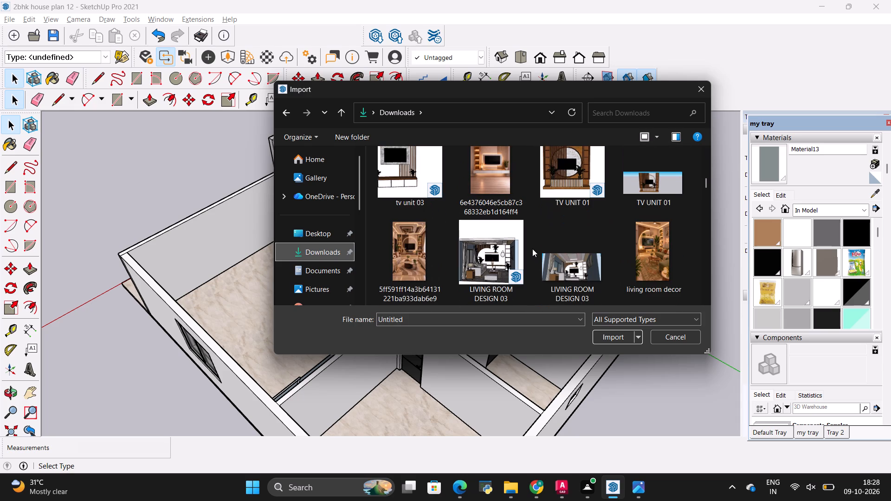
{"action": "scroll", "coordinate": [532, 249], "scroll_direction": "down", "scroll_amount": 1}
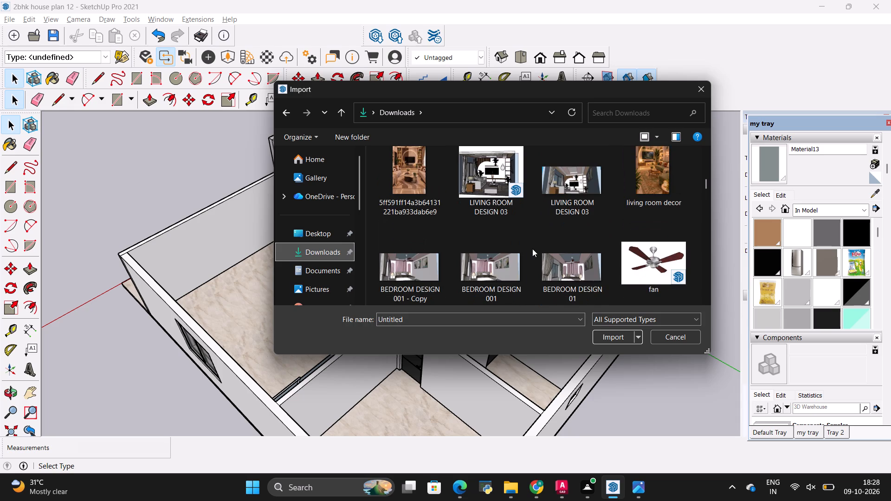
{"action": "scroll", "coordinate": [532, 249], "scroll_direction": "down", "scroll_amount": 1}
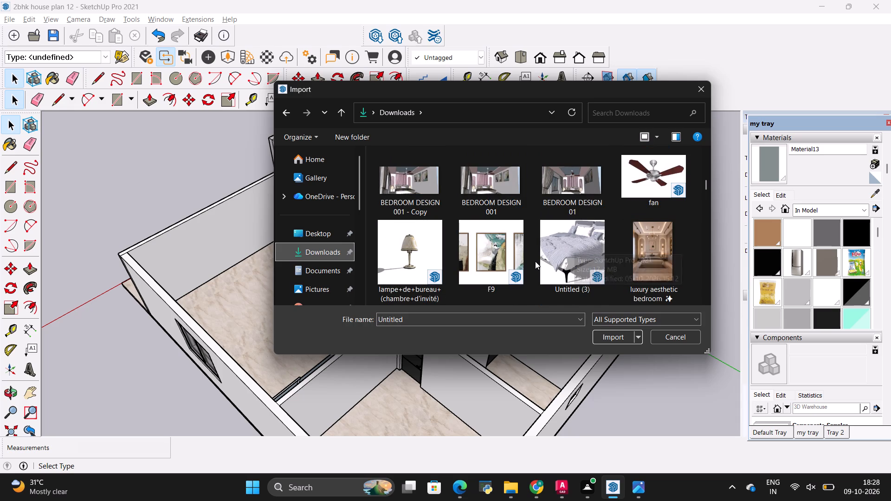
{"action": "scroll", "coordinate": [535, 261], "scroll_direction": "down", "scroll_amount": 1}
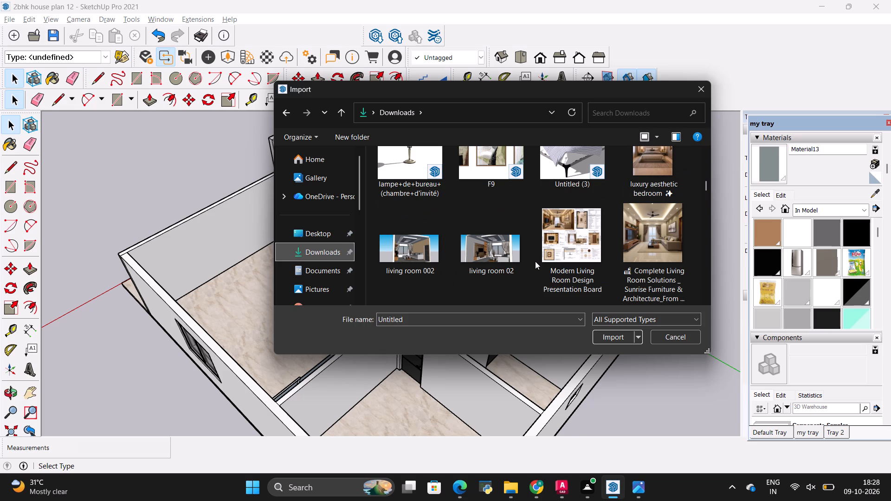
{"action": "scroll", "coordinate": [535, 261], "scroll_direction": "up", "scroll_amount": 3}
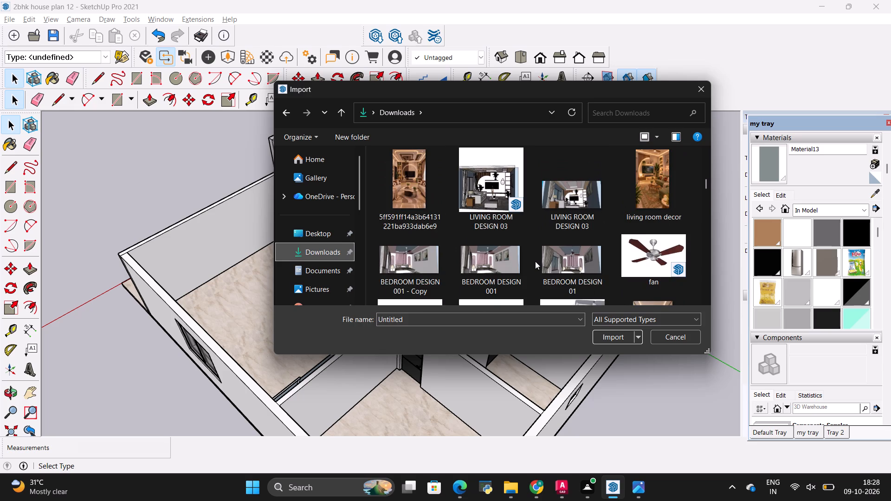
{"action": "scroll", "coordinate": [535, 261], "scroll_direction": "down", "scroll_amount": 1}
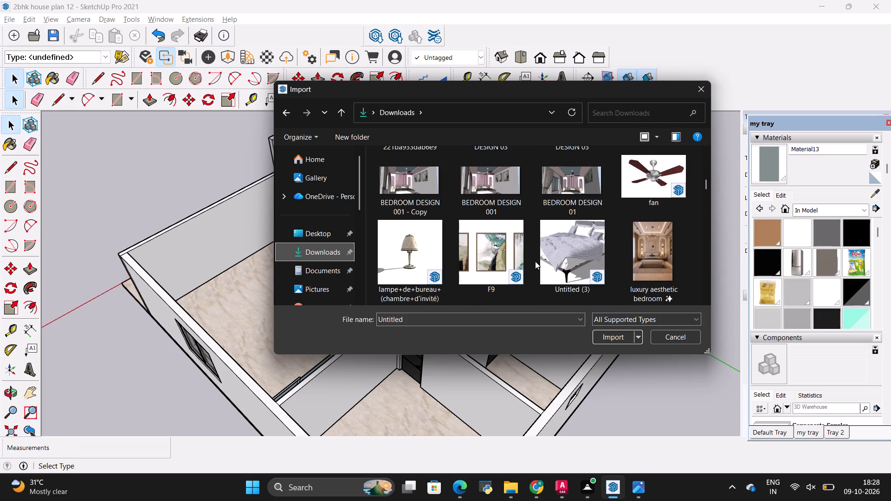
{"action": "scroll", "coordinate": [535, 261], "scroll_direction": "down", "scroll_amount": 2}
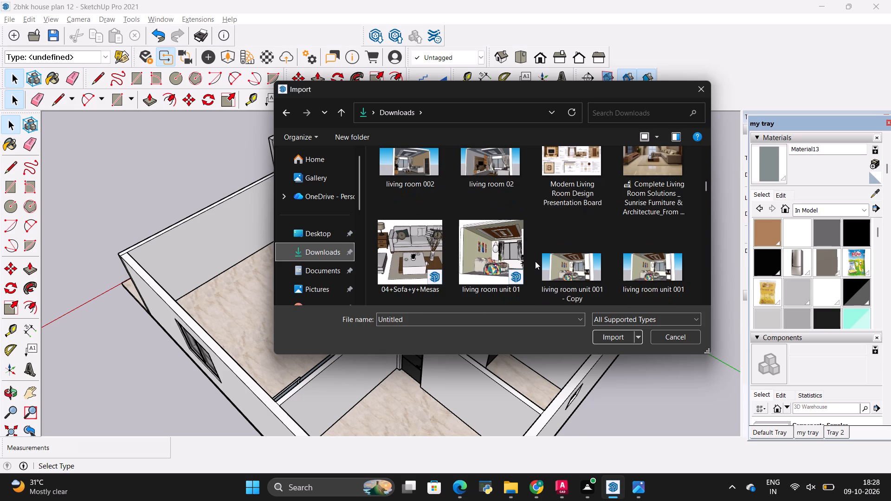
{"action": "scroll", "coordinate": [535, 261], "scroll_direction": "down", "scroll_amount": 1}
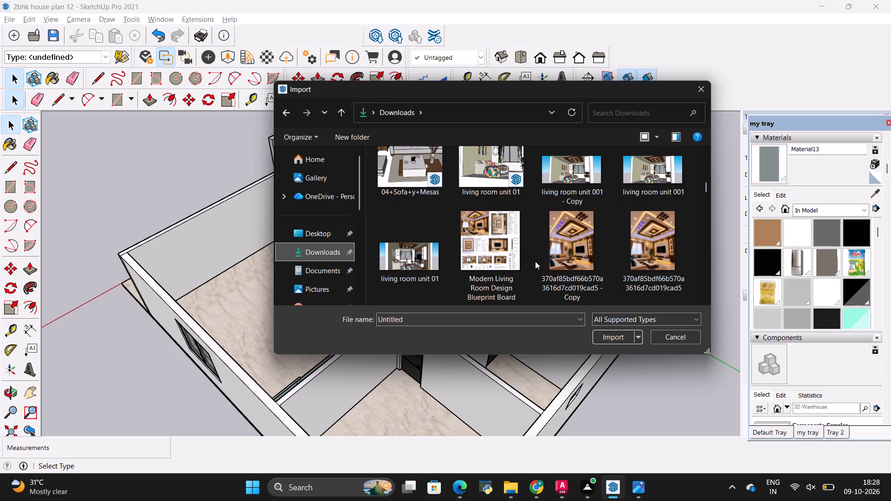
Look through the Last week files in the Downloads folder for a sofa set model to import.
{"action": "scroll", "coordinate": [535, 261], "scroll_direction": "down", "scroll_amount": 2}
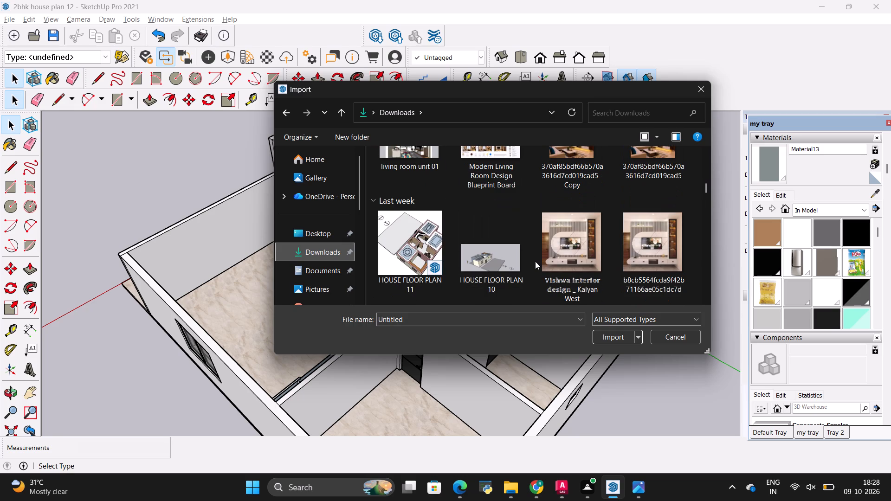
{"action": "scroll", "coordinate": [535, 261], "scroll_direction": "down", "scroll_amount": 2}
{"action": "scroll", "coordinate": [535, 261], "scroll_direction": "up", "scroll_amount": 2}
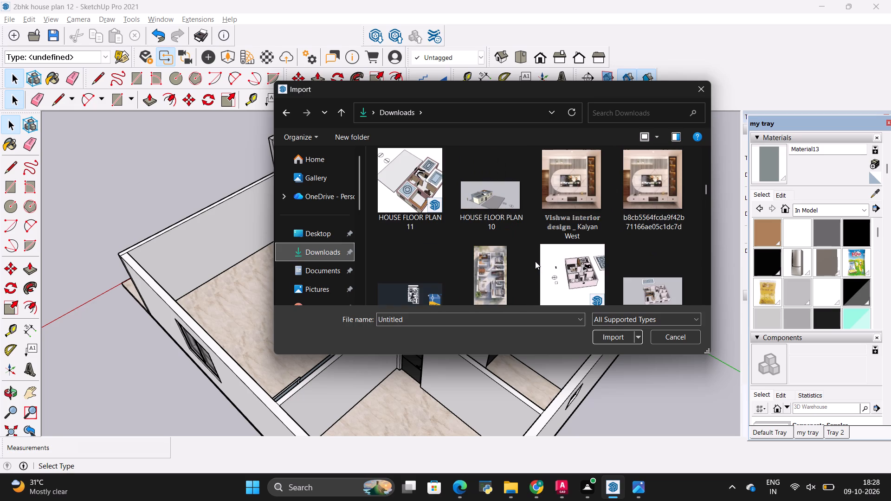
{"action": "scroll", "coordinate": [535, 261], "scroll_direction": "down", "scroll_amount": 2}
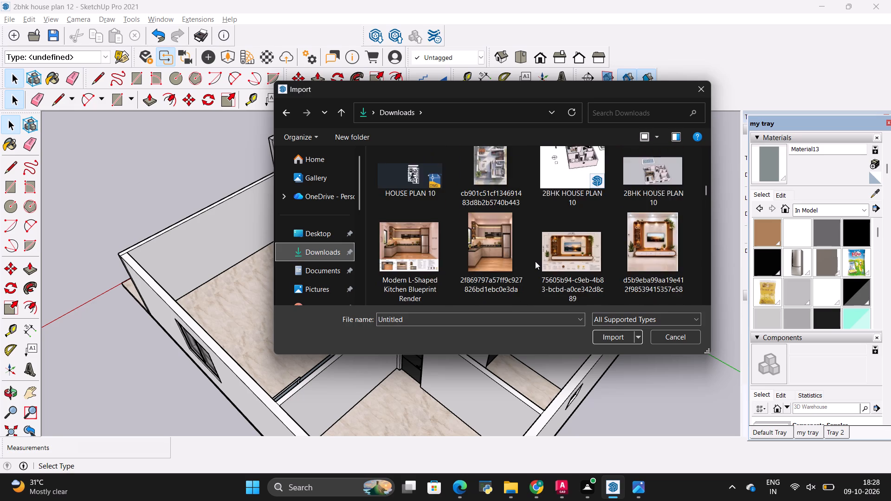
{"action": "scroll", "coordinate": [535, 261], "scroll_direction": "down", "scroll_amount": 7}
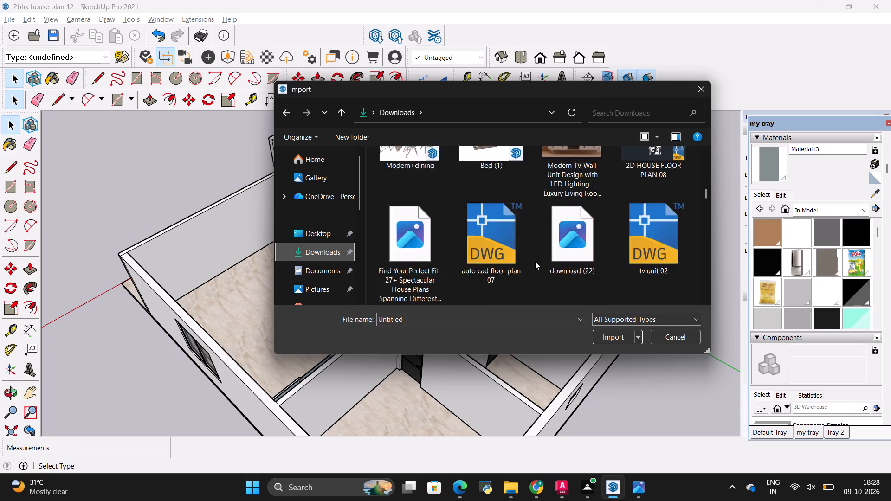
{"action": "scroll", "coordinate": [535, 261], "scroll_direction": "down", "scroll_amount": 3}
{"action": "scroll", "coordinate": [535, 261], "scroll_direction": "up", "scroll_amount": 2}
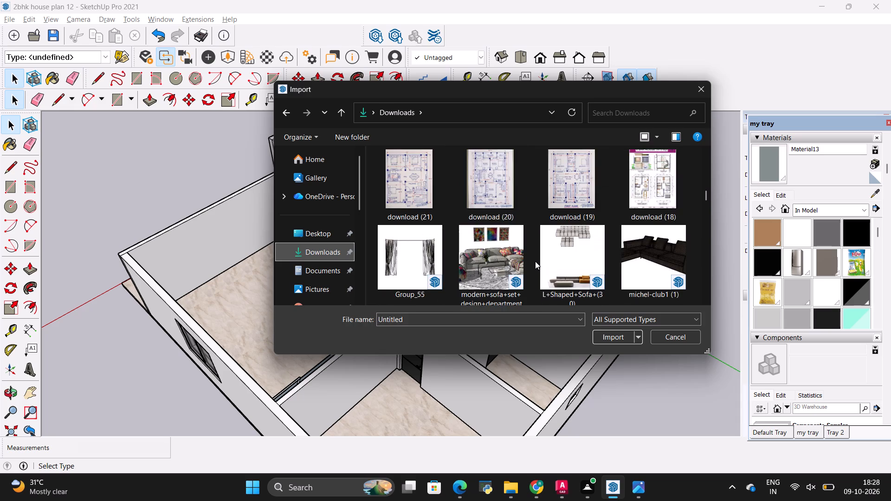
{"action": "scroll", "coordinate": [535, 261], "scroll_direction": "up", "scroll_amount": 2}
{"action": "scroll", "coordinate": [535, 261], "scroll_direction": "down", "scroll_amount": 3}
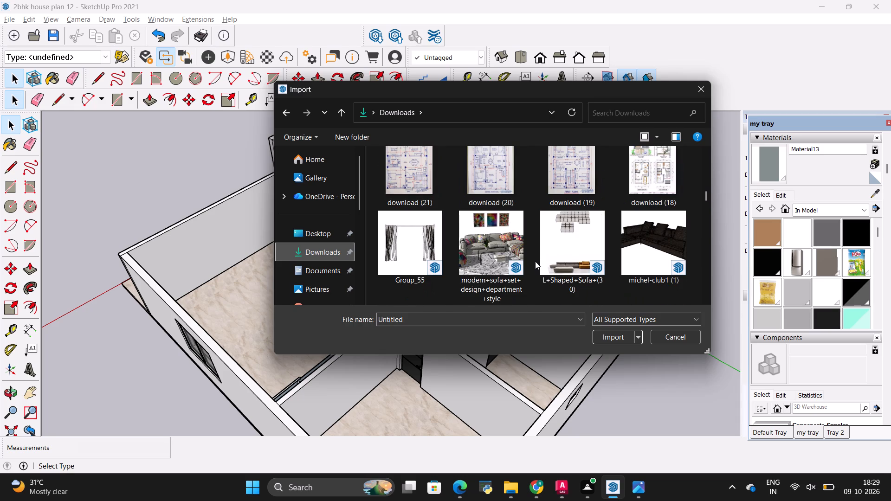
{"action": "scroll", "coordinate": [535, 261], "scroll_direction": "down", "scroll_amount": 1}
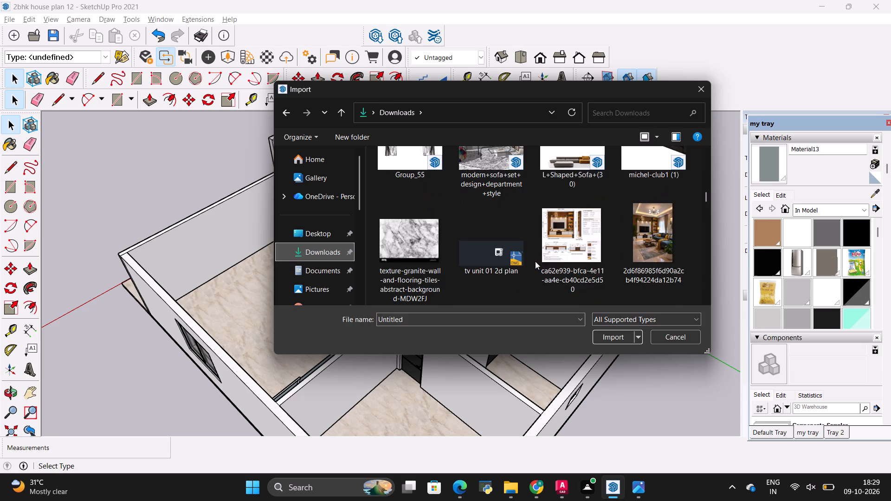
{"action": "scroll", "coordinate": [535, 261], "scroll_direction": "up", "scroll_amount": 1}
{"action": "scroll", "coordinate": [535, 261], "scroll_direction": "down", "scroll_amount": 1}
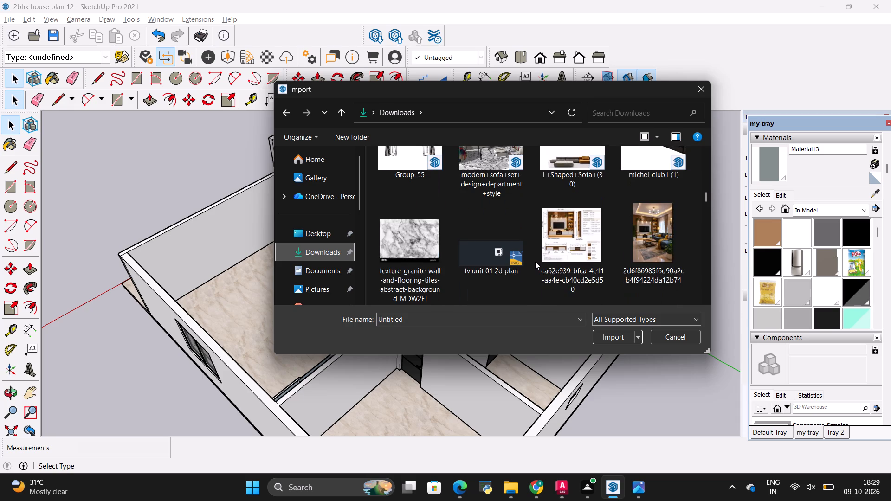
{"action": "scroll", "coordinate": [535, 261], "scroll_direction": "down", "scroll_amount": 4}
{"action": "scroll", "coordinate": [535, 261], "scroll_direction": "up", "scroll_amount": 1}
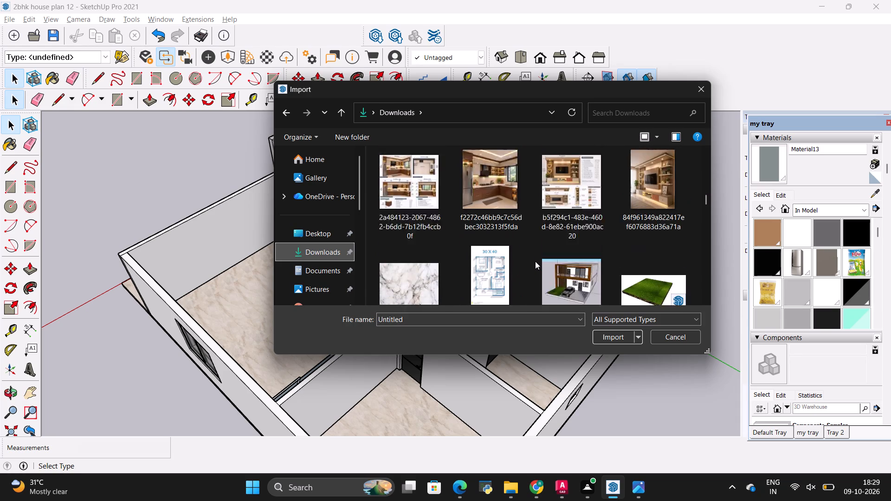
{"action": "scroll", "coordinate": [535, 261], "scroll_direction": "up", "scroll_amount": 14}
{"action": "scroll", "coordinate": [535, 261], "scroll_direction": "down", "scroll_amount": 3}
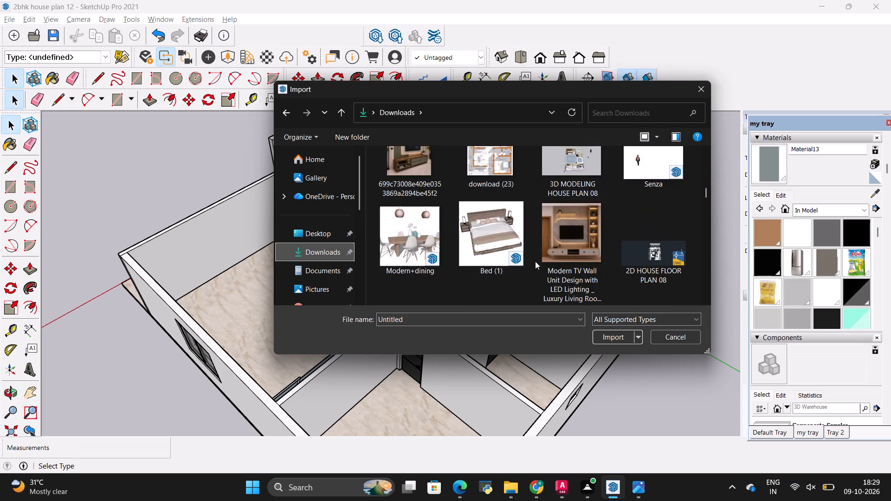
{"action": "scroll", "coordinate": [535, 261], "scroll_direction": "down", "scroll_amount": 6}
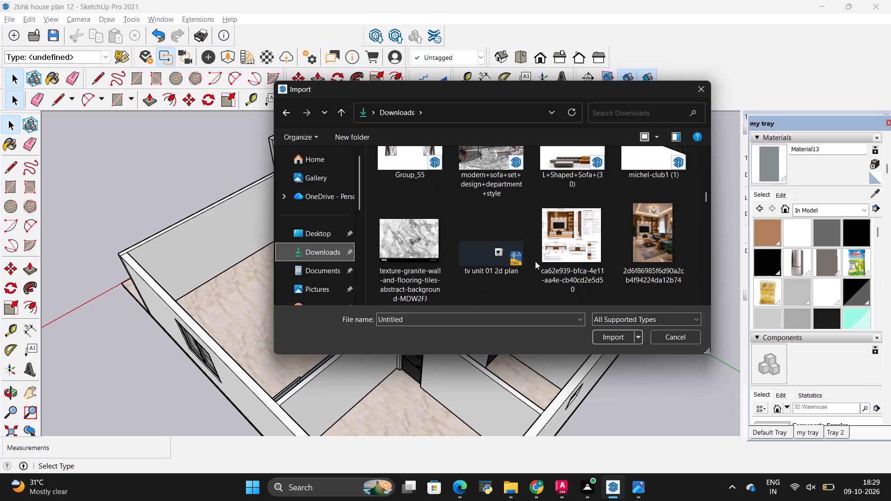
{"action": "scroll", "coordinate": [535, 261], "scroll_direction": "up", "scroll_amount": 3}
{"action": "scroll", "coordinate": [535, 261], "scroll_direction": "down", "scroll_amount": 1}
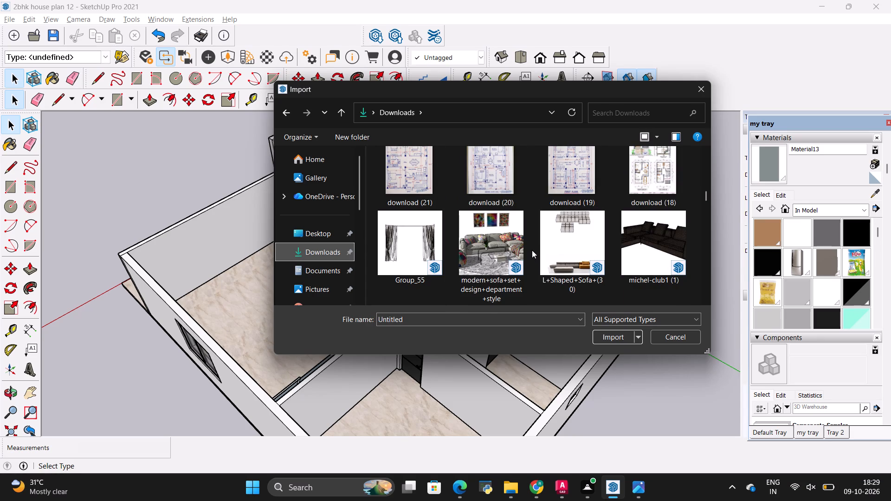
{"action": "scroll", "coordinate": [532, 250], "scroll_direction": "down", "scroll_amount": 1}
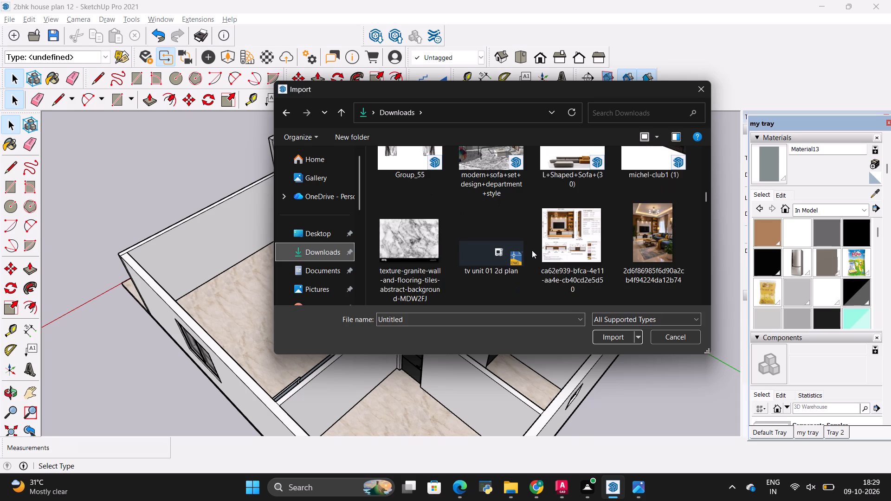
{"action": "scroll", "coordinate": [532, 250], "scroll_direction": "down", "scroll_amount": 2}
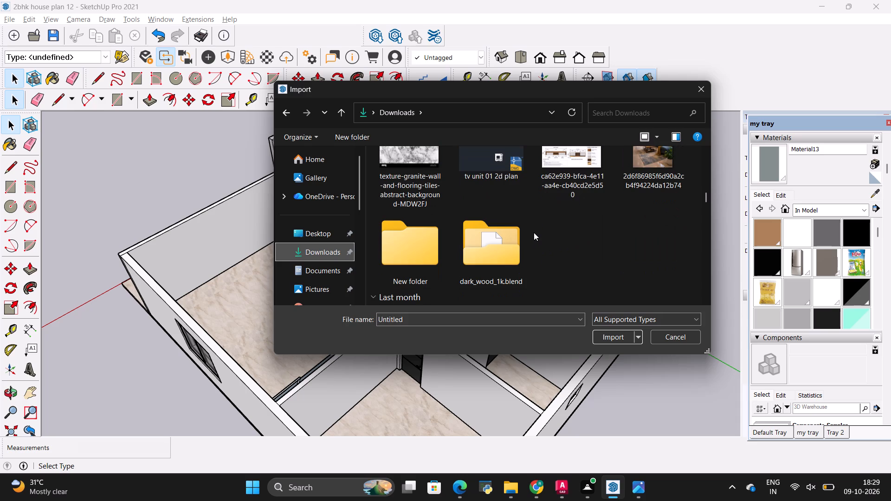
Look back through the Downloads files from Last week up to the newest ones for a sofa set model to import.
{"action": "scroll", "coordinate": [532, 239], "scroll_direction": "up", "scroll_amount": 15}
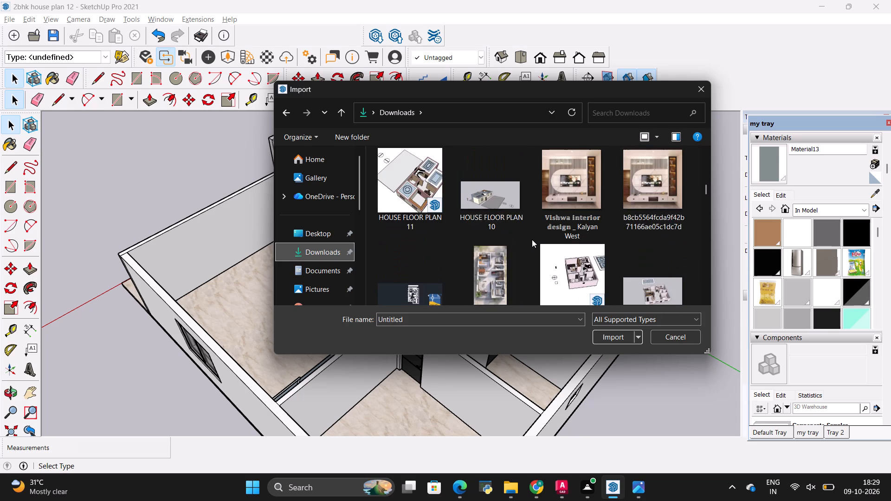
{"action": "scroll", "coordinate": [532, 239], "scroll_direction": "up", "scroll_amount": 7}
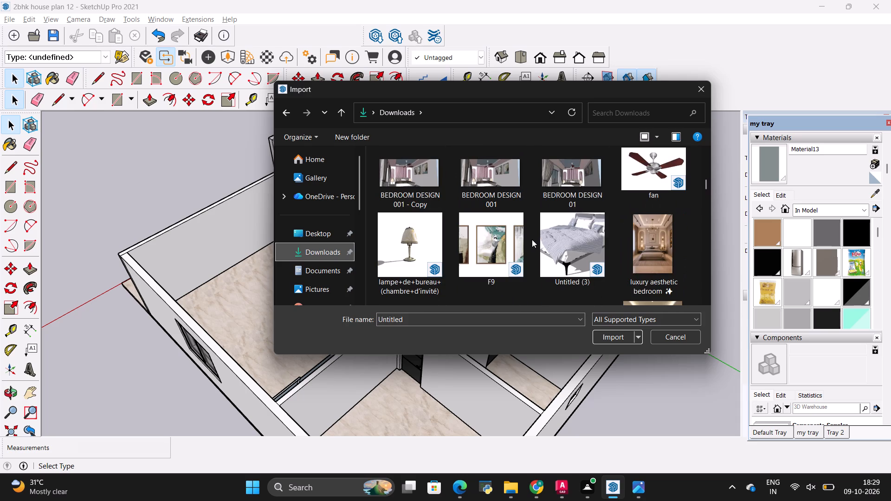
{"action": "scroll", "coordinate": [532, 239], "scroll_direction": "up", "scroll_amount": 1}
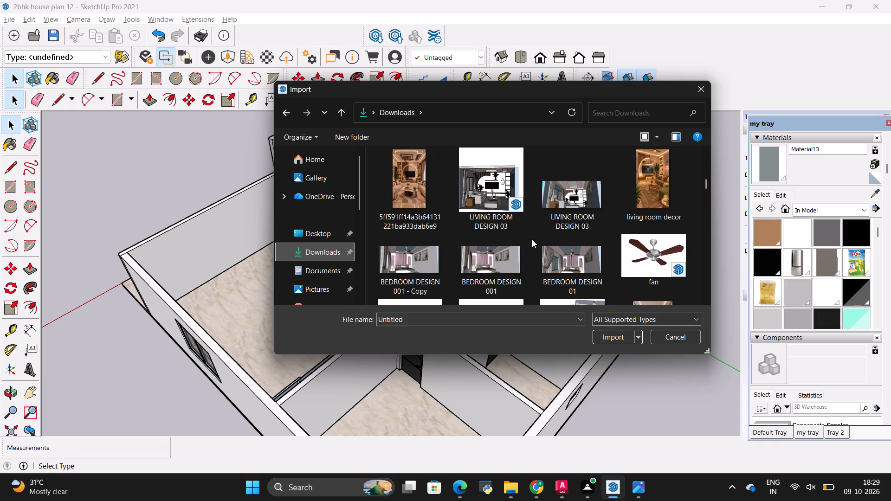
{"action": "scroll", "coordinate": [532, 239], "scroll_direction": "up", "scroll_amount": 4}
{"action": "scroll", "coordinate": [532, 239], "scroll_direction": "down", "scroll_amount": 1}
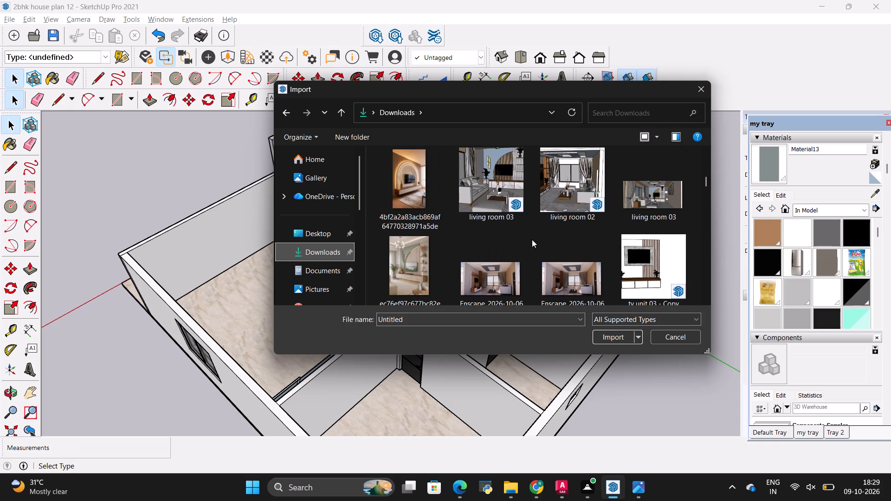
{"action": "scroll", "coordinate": [532, 239], "scroll_direction": "down", "scroll_amount": 2}
{"action": "scroll", "coordinate": [532, 239], "scroll_direction": "up", "scroll_amount": 6}
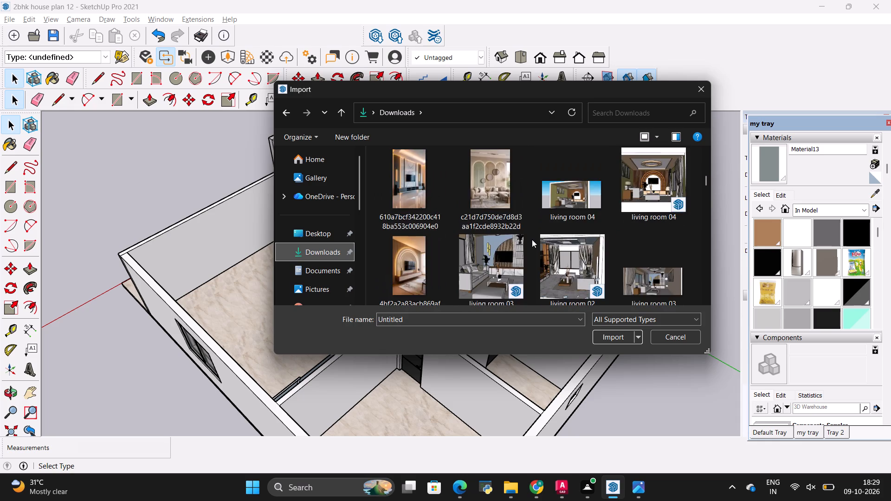
{"action": "scroll", "coordinate": [532, 239], "scroll_direction": "up", "scroll_amount": 5}
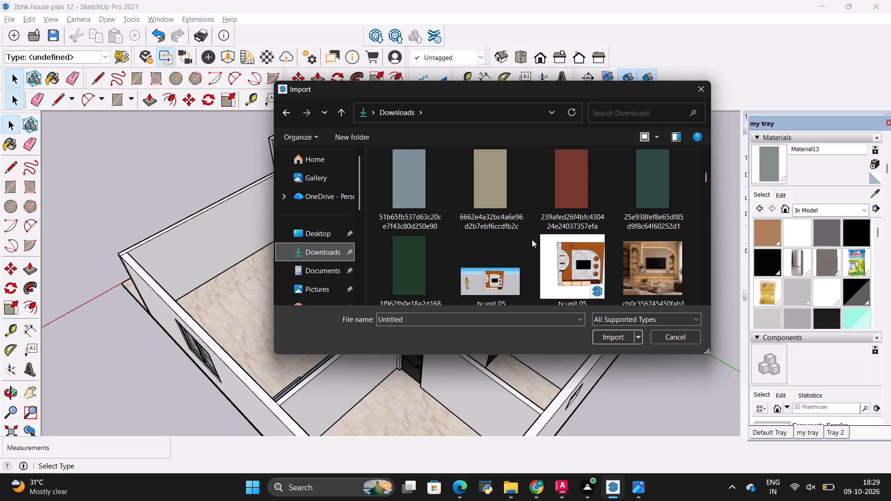
{"action": "scroll", "coordinate": [535, 232], "scroll_direction": "up", "scroll_amount": 5}
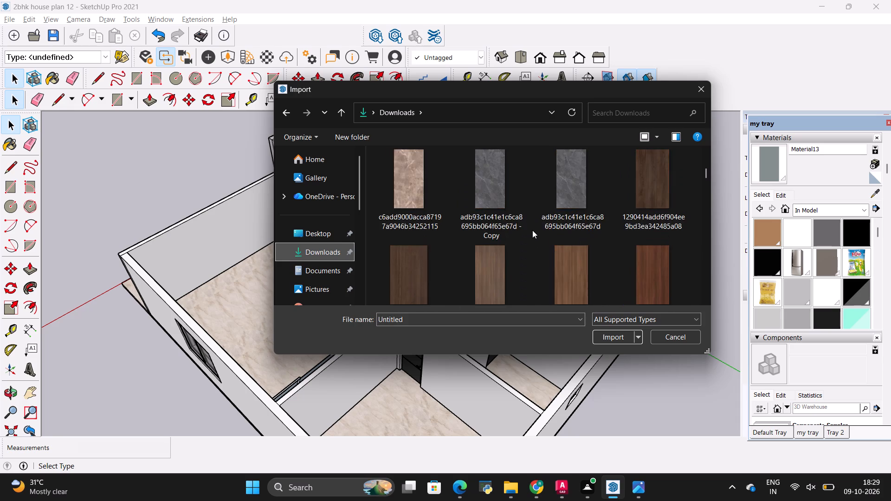
{"action": "scroll", "coordinate": [532, 230], "scroll_direction": "up", "scroll_amount": 8}
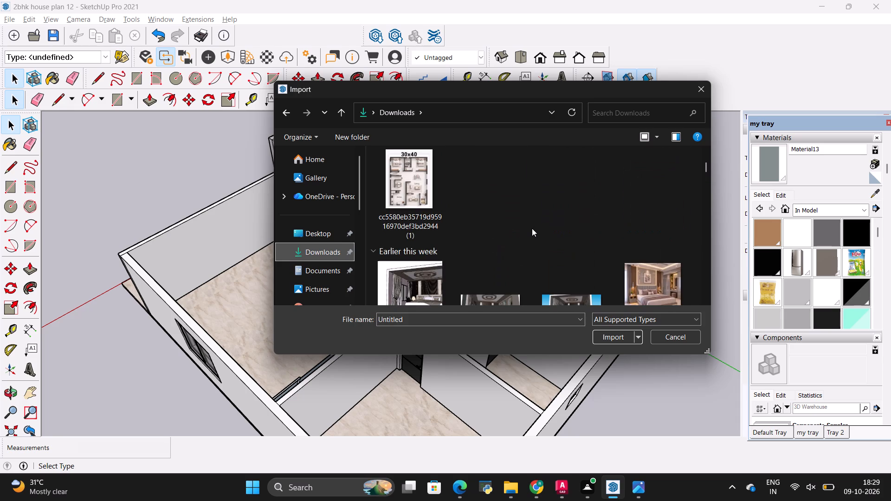
{"action": "scroll", "coordinate": [532, 228], "scroll_direction": "up", "scroll_amount": 6}
{"action": "scroll", "coordinate": [532, 228], "scroll_direction": "down", "scroll_amount": 4}
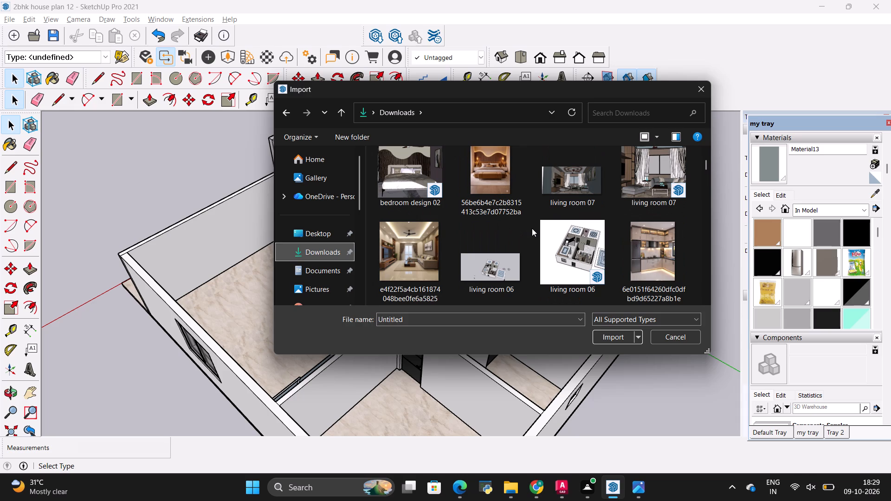
{"action": "scroll", "coordinate": [546, 225], "scroll_direction": "up", "scroll_amount": 3}
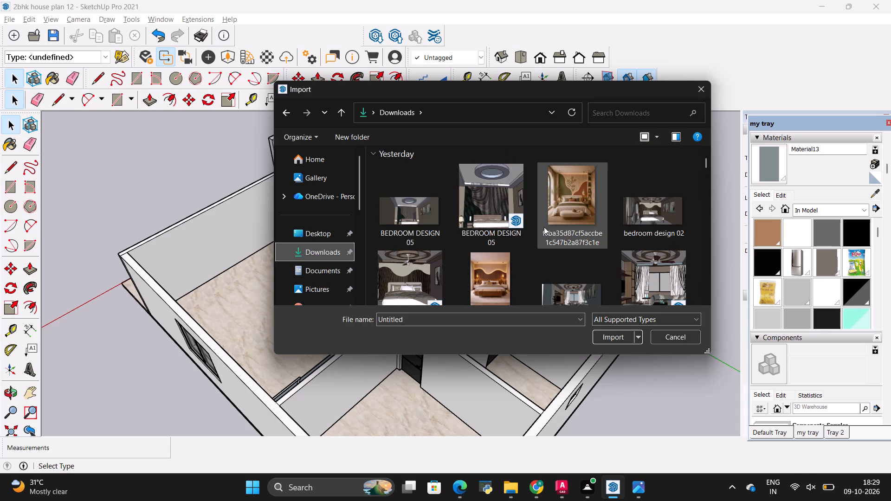
{"action": "scroll", "coordinate": [537, 237], "scroll_direction": "up", "scroll_amount": 2}
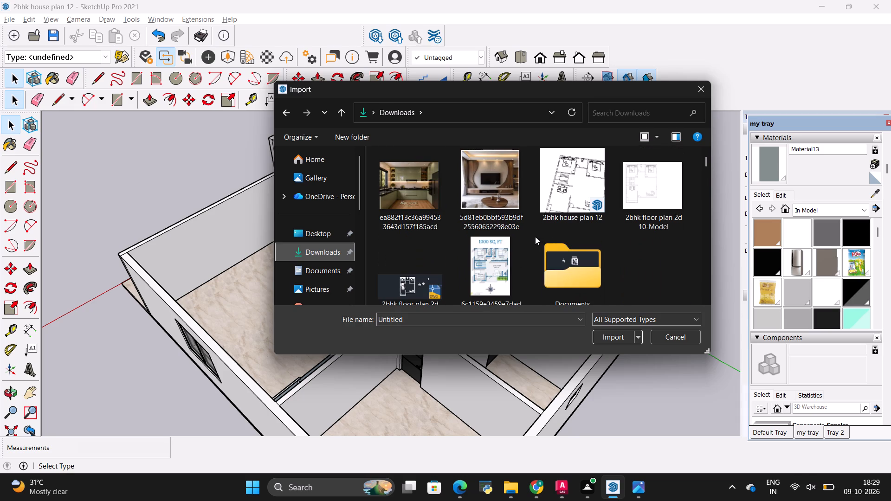
{"action": "scroll", "coordinate": [535, 237], "scroll_direction": "up", "scroll_amount": 4}
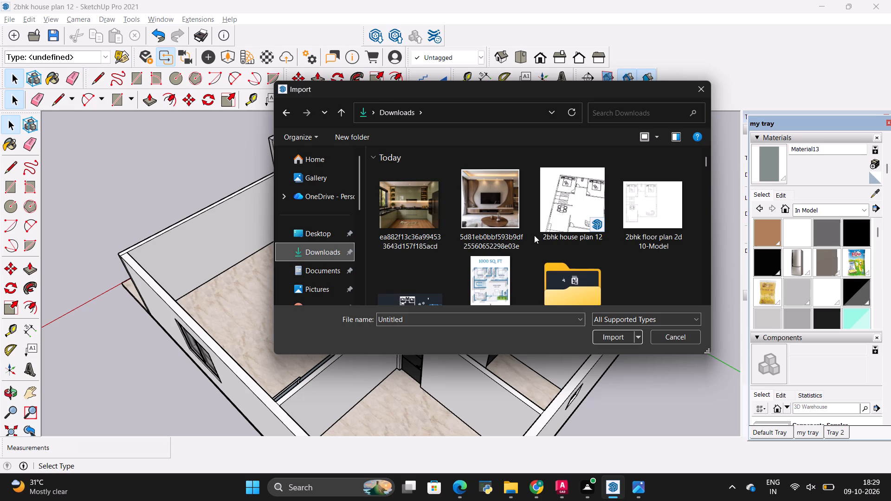
{"action": "scroll", "coordinate": [534, 235], "scroll_direction": "down", "scroll_amount": 7}
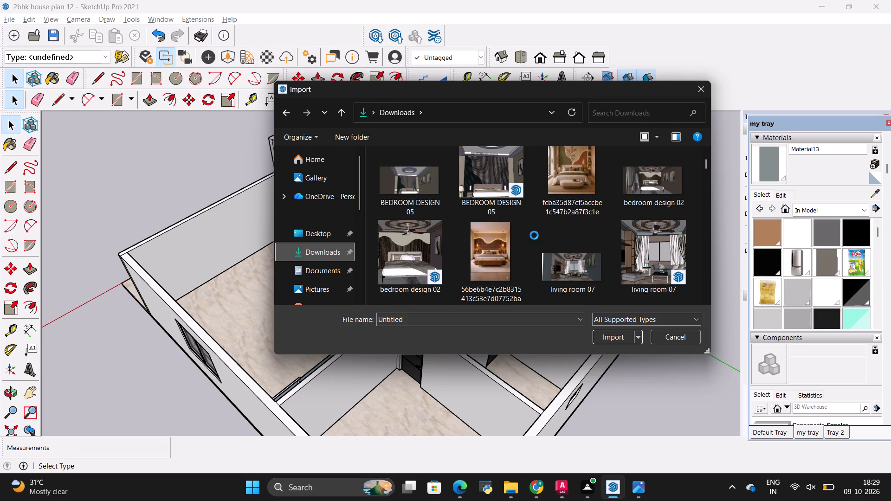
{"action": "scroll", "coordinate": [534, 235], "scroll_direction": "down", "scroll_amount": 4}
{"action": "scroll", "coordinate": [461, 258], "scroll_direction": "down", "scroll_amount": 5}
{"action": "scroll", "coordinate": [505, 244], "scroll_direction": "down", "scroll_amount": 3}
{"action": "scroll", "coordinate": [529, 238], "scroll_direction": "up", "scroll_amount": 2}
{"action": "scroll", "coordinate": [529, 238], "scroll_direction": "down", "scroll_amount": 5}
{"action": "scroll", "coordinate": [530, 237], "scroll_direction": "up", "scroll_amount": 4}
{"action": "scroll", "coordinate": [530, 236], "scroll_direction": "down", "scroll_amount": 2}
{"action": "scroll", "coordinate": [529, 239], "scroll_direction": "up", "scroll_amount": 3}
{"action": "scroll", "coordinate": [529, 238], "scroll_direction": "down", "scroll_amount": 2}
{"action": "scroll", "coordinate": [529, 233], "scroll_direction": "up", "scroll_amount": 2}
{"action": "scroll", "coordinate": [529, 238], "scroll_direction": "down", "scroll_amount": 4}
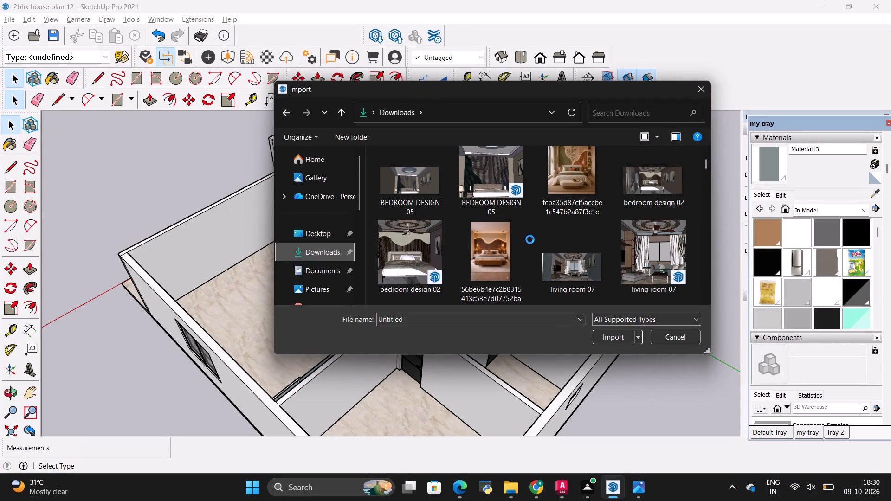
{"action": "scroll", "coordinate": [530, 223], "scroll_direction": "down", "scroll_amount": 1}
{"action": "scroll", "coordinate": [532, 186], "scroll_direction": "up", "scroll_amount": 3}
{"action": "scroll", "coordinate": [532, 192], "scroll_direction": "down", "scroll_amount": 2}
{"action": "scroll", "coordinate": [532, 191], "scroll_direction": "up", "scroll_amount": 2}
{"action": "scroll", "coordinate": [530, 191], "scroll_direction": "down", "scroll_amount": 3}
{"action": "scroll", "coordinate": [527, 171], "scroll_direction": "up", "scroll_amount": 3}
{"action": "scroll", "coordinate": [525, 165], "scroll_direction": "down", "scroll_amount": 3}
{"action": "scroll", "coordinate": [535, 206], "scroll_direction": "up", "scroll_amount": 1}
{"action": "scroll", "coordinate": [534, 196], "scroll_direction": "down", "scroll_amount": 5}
Recheck the Today and Yesterday files in the Downloads folder for a sofa set model.
{"action": "scroll", "coordinate": [524, 218], "scroll_direction": "down", "scroll_amount": 7}
{"action": "scroll", "coordinate": [533, 207], "scroll_direction": "up", "scroll_amount": 3}
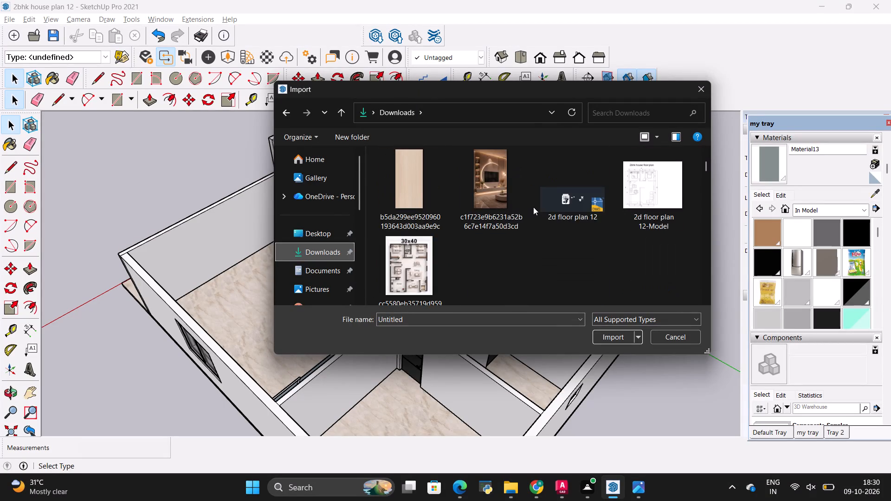
{"action": "scroll", "coordinate": [533, 207], "scroll_direction": "up", "scroll_amount": 12}
{"action": "scroll", "coordinate": [534, 204], "scroll_direction": "down", "scroll_amount": 5}
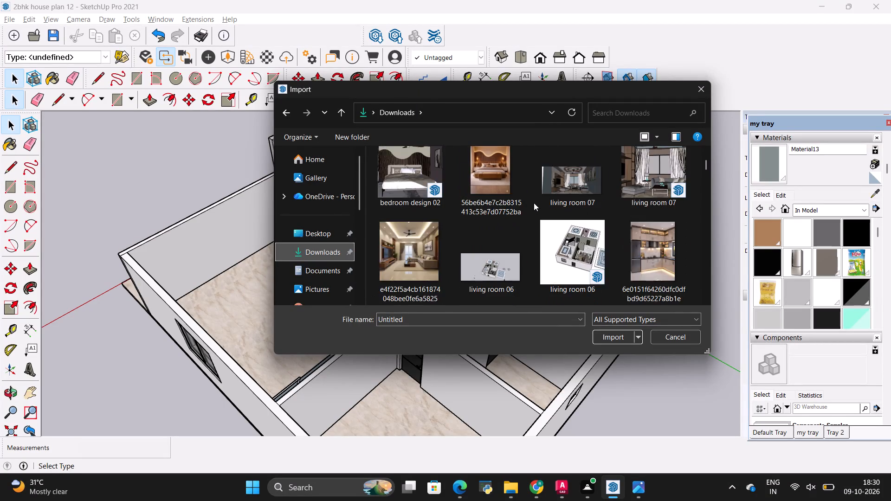
{"action": "scroll", "coordinate": [534, 203], "scroll_direction": "down", "scroll_amount": 4}
{"action": "scroll", "coordinate": [534, 203], "scroll_direction": "up", "scroll_amount": 6}
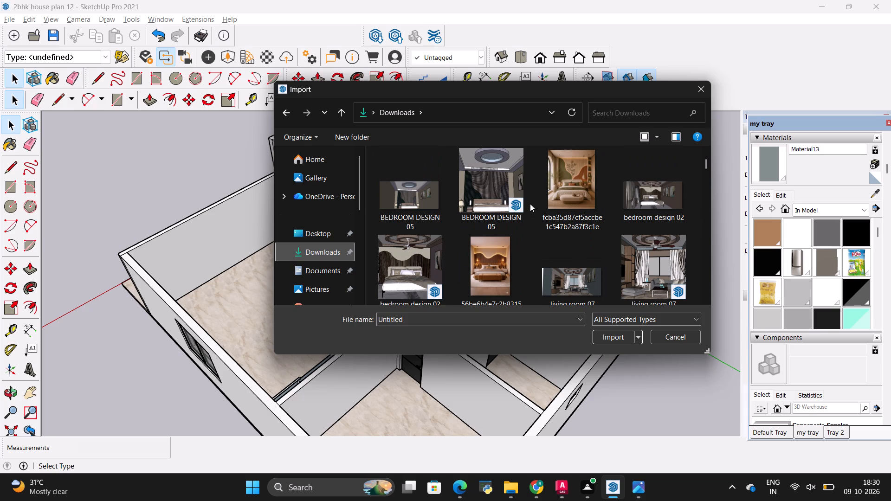
{"action": "scroll", "coordinate": [534, 198], "scroll_direction": "up", "scroll_amount": 8}
{"action": "scroll", "coordinate": [534, 198], "scroll_direction": "down", "scroll_amount": 2}
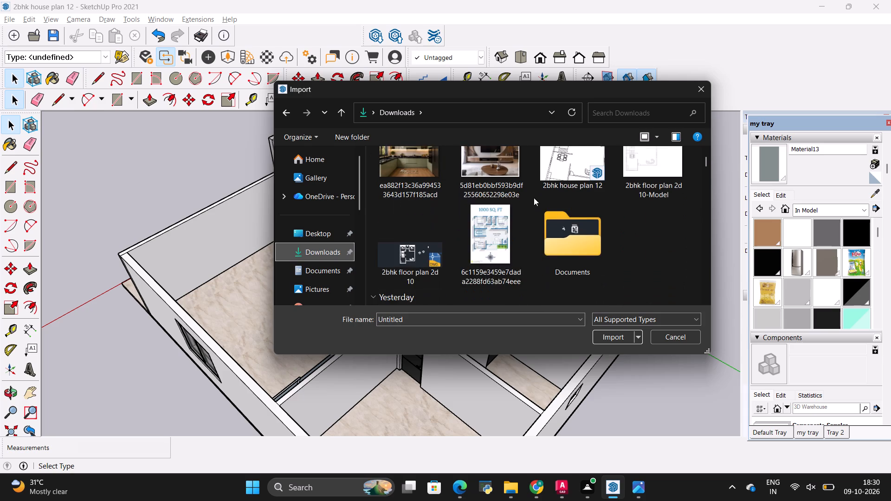
{"action": "scroll", "coordinate": [534, 198], "scroll_direction": "down", "scroll_amount": 7}
{"action": "scroll", "coordinate": [534, 198], "scroll_direction": "up", "scroll_amount": 3}
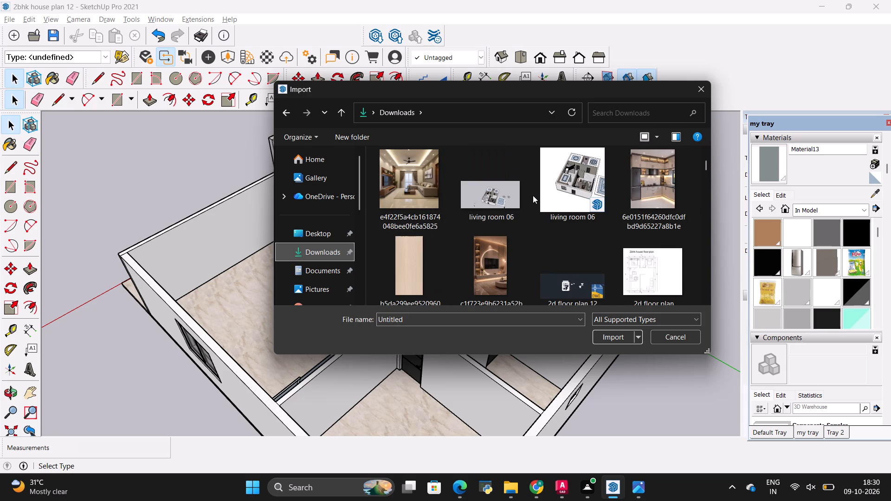
{"action": "scroll", "coordinate": [533, 195], "scroll_direction": "up", "scroll_amount": 3}
Look through the Earlier this week and Last week files in the Downloads folder for a sofa set model.
{"action": "scroll", "coordinate": [533, 195], "scroll_direction": "down", "scroll_amount": 2}
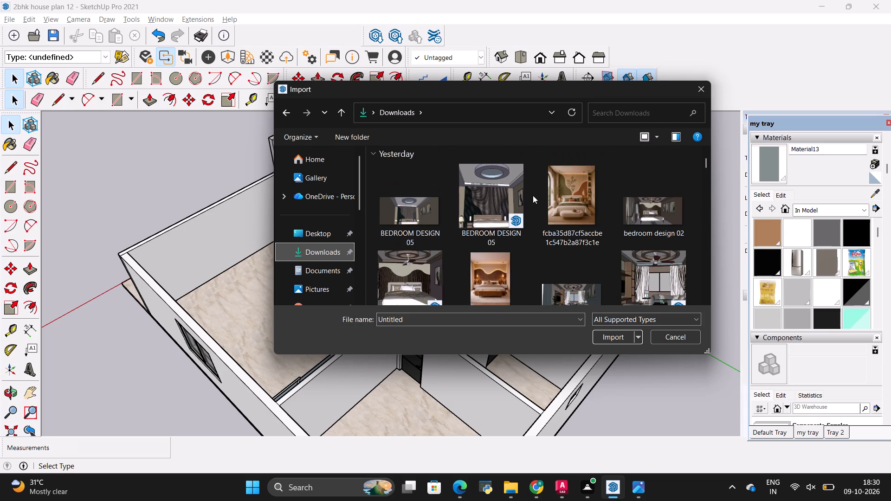
{"action": "scroll", "coordinate": [533, 195], "scroll_direction": "down", "scroll_amount": 15}
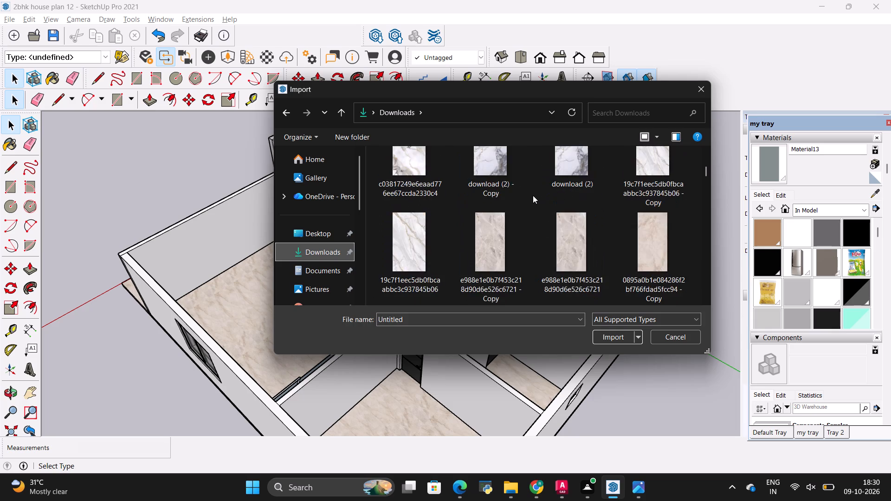
{"action": "scroll", "coordinate": [533, 195], "scroll_direction": "down", "scroll_amount": 18}
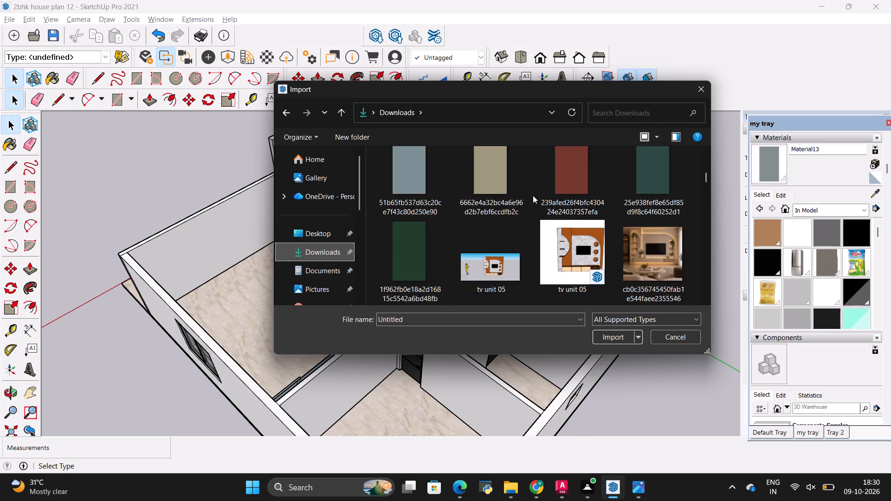
{"action": "scroll", "coordinate": [533, 195], "scroll_direction": "down", "scroll_amount": 9}
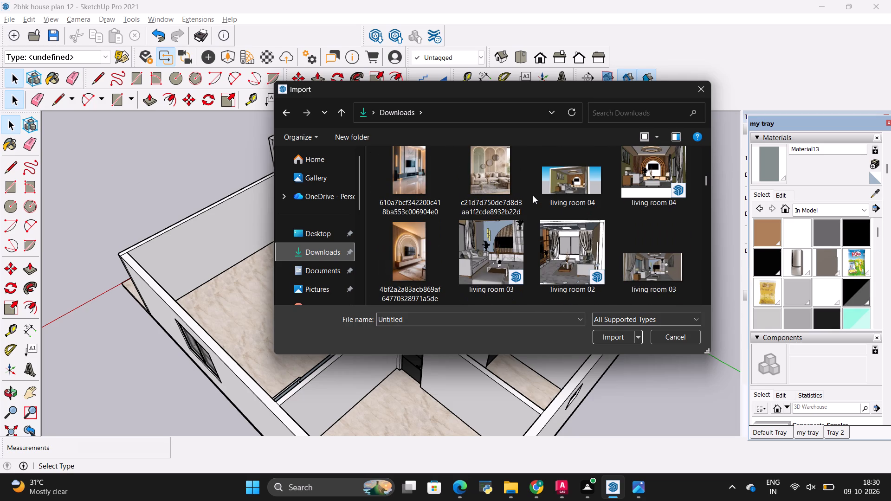
{"action": "scroll", "coordinate": [533, 195], "scroll_direction": "down", "scroll_amount": 16}
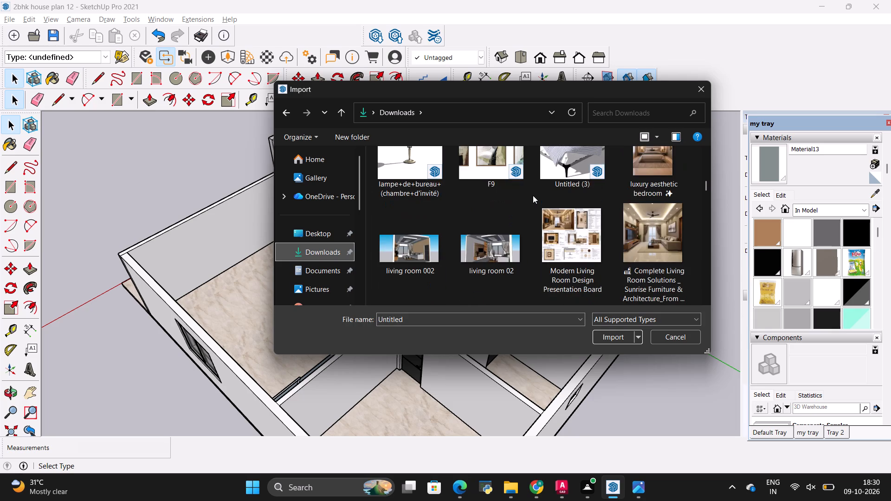
{"action": "scroll", "coordinate": [533, 195], "scroll_direction": "down", "scroll_amount": 11}
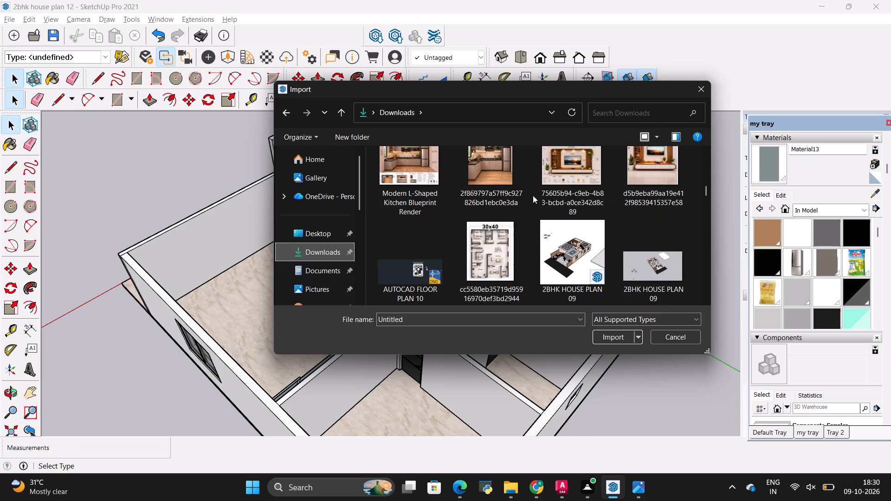
{"action": "scroll", "coordinate": [533, 195], "scroll_direction": "down", "scroll_amount": 8}
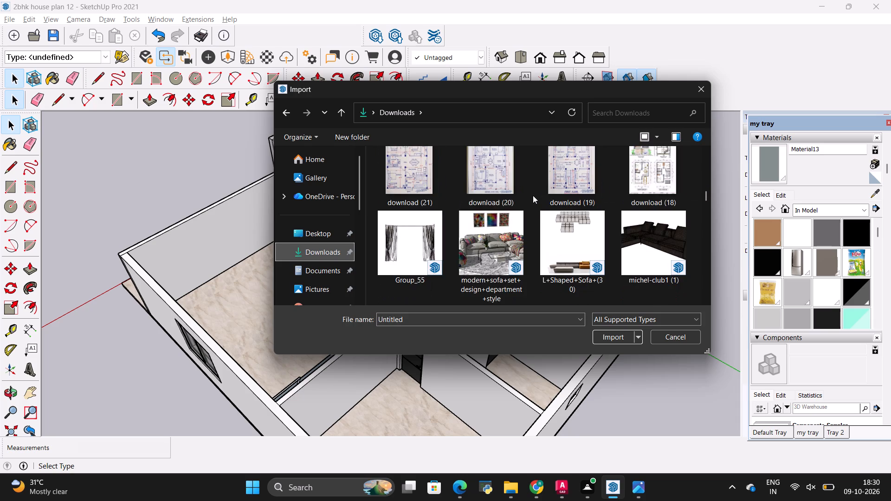
{"action": "scroll", "coordinate": [533, 195], "scroll_direction": "down", "scroll_amount": 1}
{"action": "scroll", "coordinate": [533, 195], "scroll_direction": "up", "scroll_amount": 2}
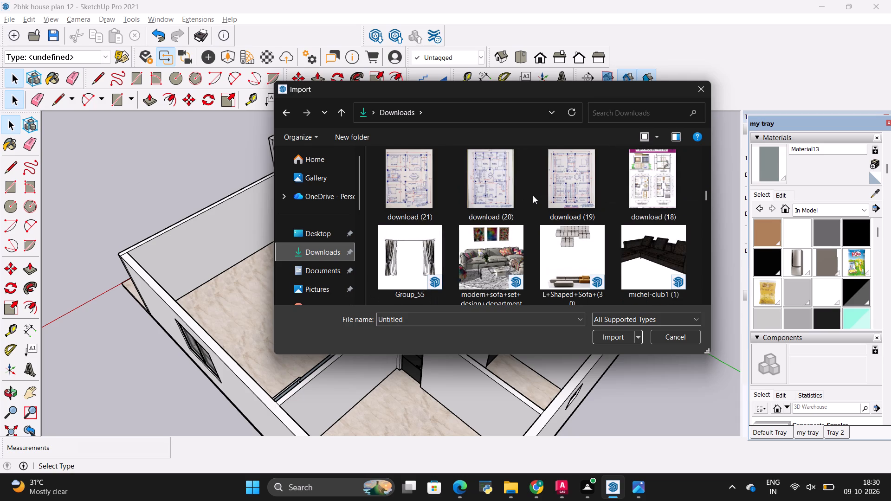
{"action": "scroll", "coordinate": [533, 195], "scroll_direction": "down", "scroll_amount": 3}
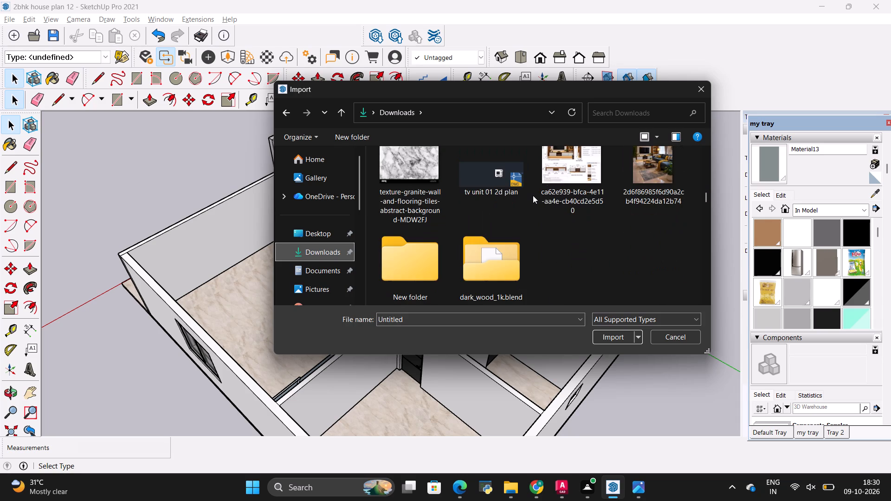
Look further through the older image and model files in the Downloads folder for a sofa set to import.
{"action": "scroll", "coordinate": [533, 195], "scroll_direction": "down", "scroll_amount": 3}
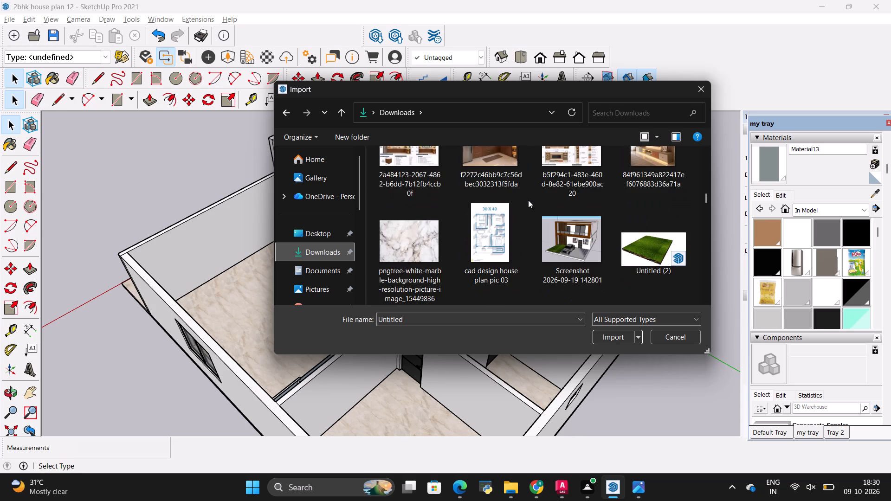
{"action": "scroll", "coordinate": [528, 199], "scroll_direction": "up", "scroll_amount": 1}
{"action": "scroll", "coordinate": [529, 197], "scroll_direction": "down", "scroll_amount": 2}
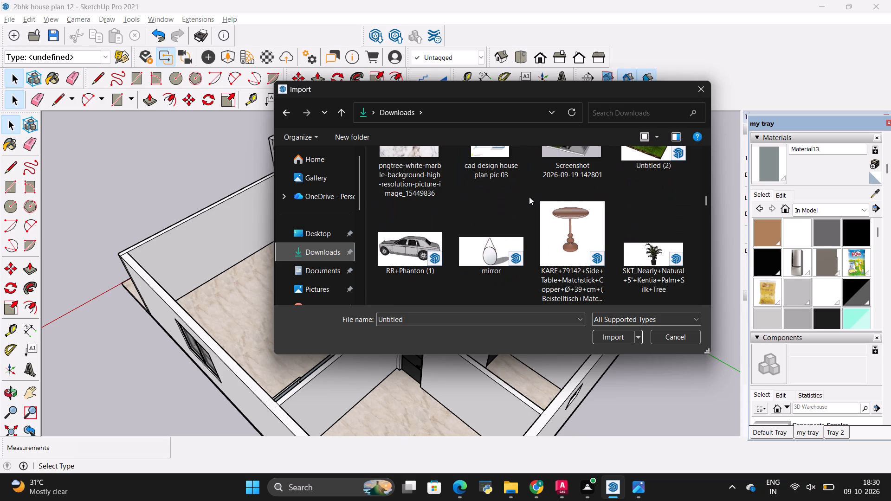
{"action": "scroll", "coordinate": [529, 197], "scroll_direction": "down", "scroll_amount": 1}
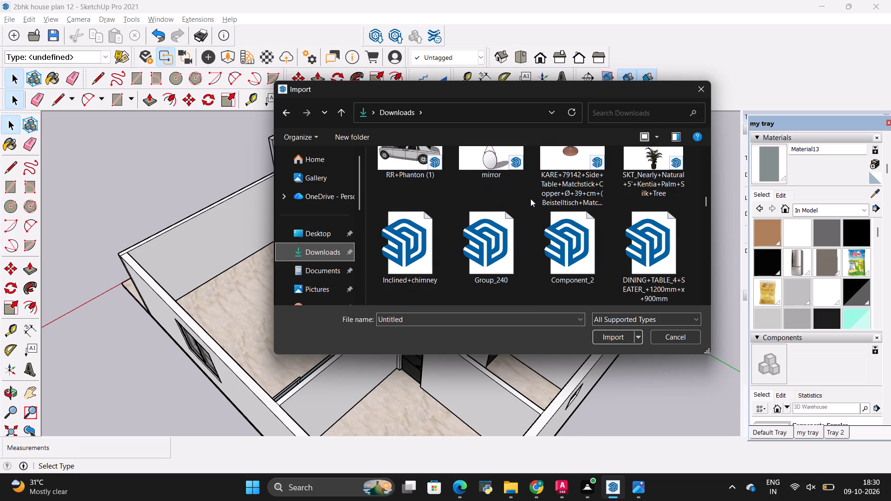
{"action": "scroll", "coordinate": [530, 199], "scroll_direction": "down", "scroll_amount": 2}
{"action": "scroll", "coordinate": [530, 199], "scroll_direction": "up", "scroll_amount": 4}
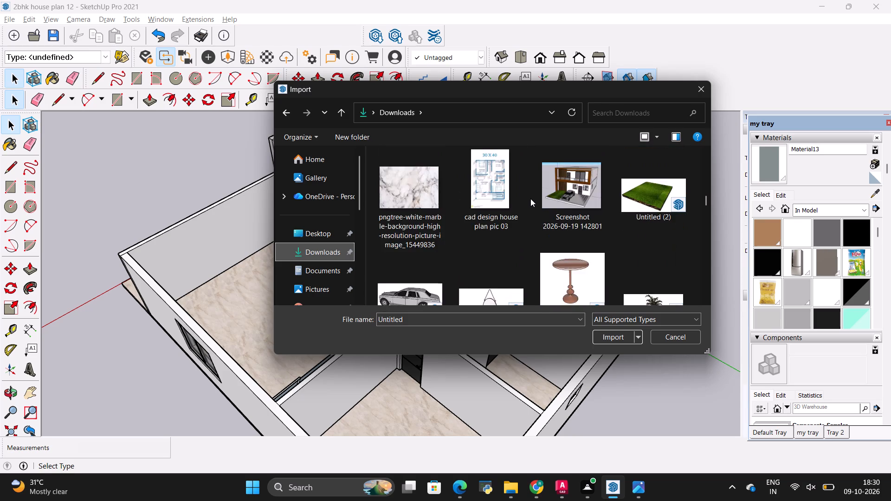
{"action": "scroll", "coordinate": [530, 199], "scroll_direction": "up", "scroll_amount": 2}
{"action": "scroll", "coordinate": [530, 199], "scroll_direction": "down", "scroll_amount": 3}
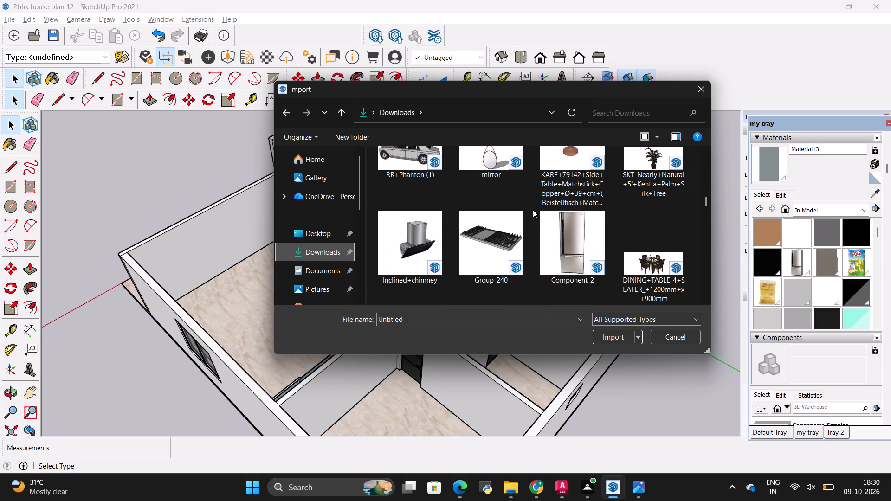
{"action": "scroll", "coordinate": [532, 211], "scroll_direction": "down", "scroll_amount": 2}
{"action": "scroll", "coordinate": [532, 210], "scroll_direction": "up", "scroll_amount": 4}
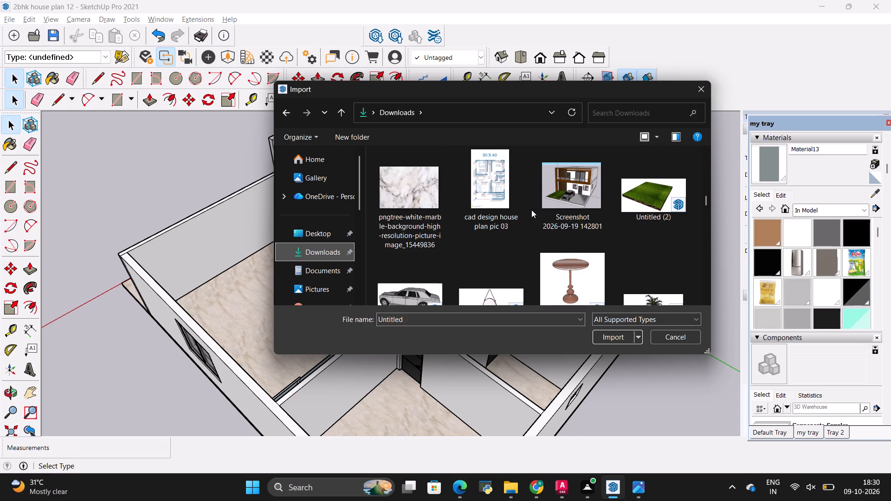
{"action": "scroll", "coordinate": [531, 210], "scroll_direction": "up", "scroll_amount": 1}
{"action": "scroll", "coordinate": [531, 210], "scroll_direction": "down", "scroll_amount": 4}
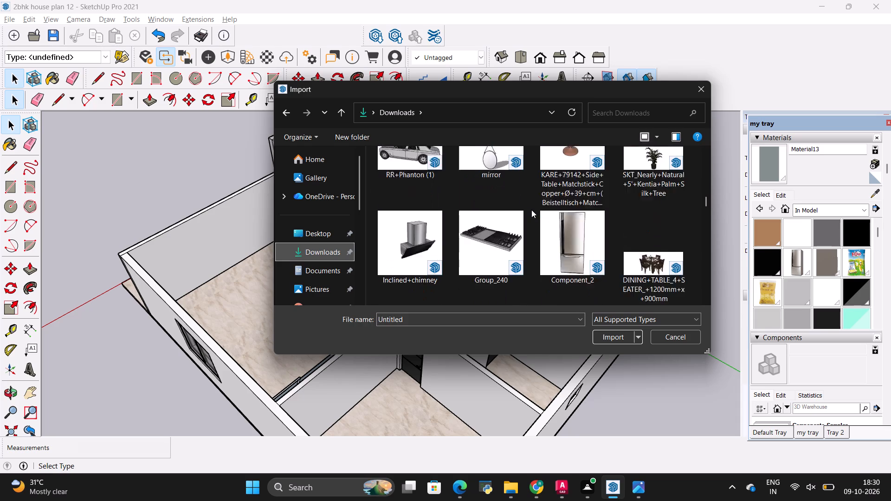
Examine the furniture model thumbnails further down the Downloads folder to choose a sofa set for the living room.
{"action": "scroll", "coordinate": [531, 210], "scroll_direction": "down", "scroll_amount": 2}
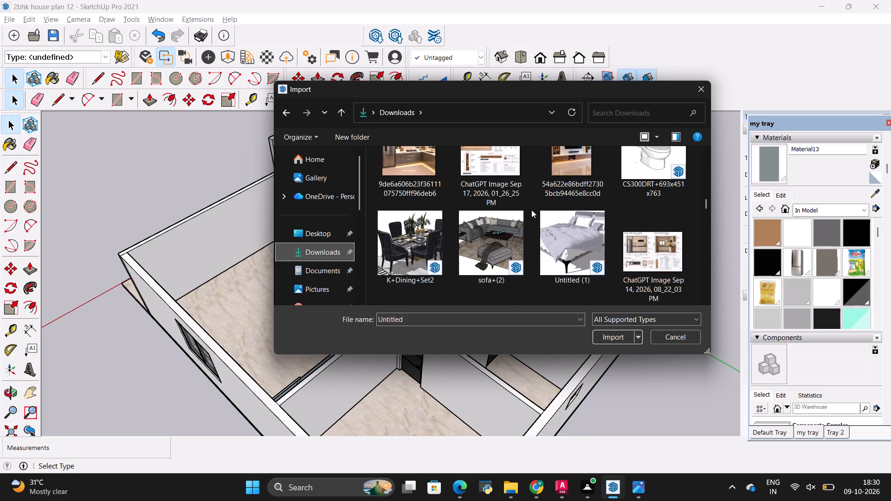
{"action": "scroll", "coordinate": [531, 210], "scroll_direction": "down", "scroll_amount": 1}
{"action": "scroll", "coordinate": [531, 210], "scroll_direction": "up", "scroll_amount": 1}
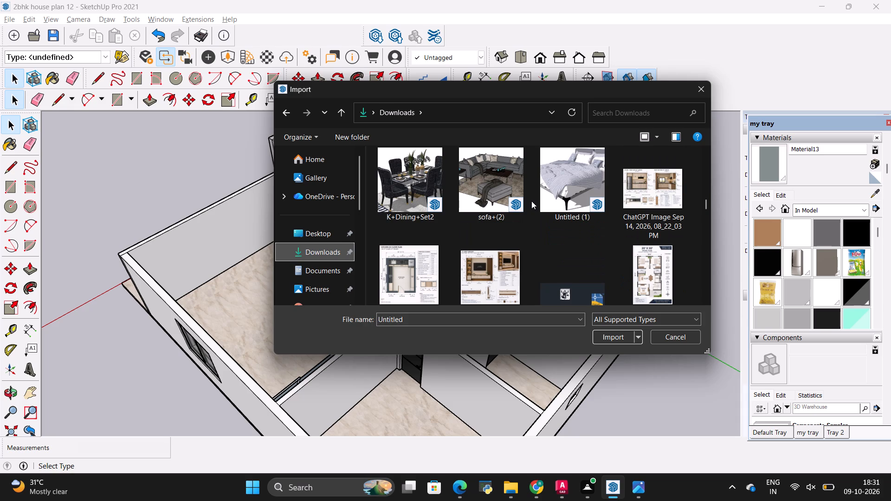
{"action": "scroll", "coordinate": [531, 201], "scroll_direction": "up", "scroll_amount": 1}
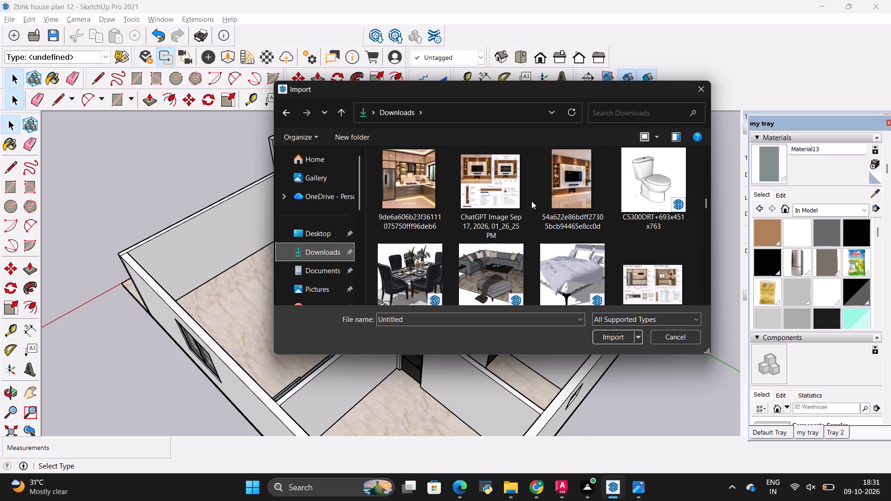
{"action": "scroll", "coordinate": [531, 201], "scroll_direction": "down", "scroll_amount": 2}
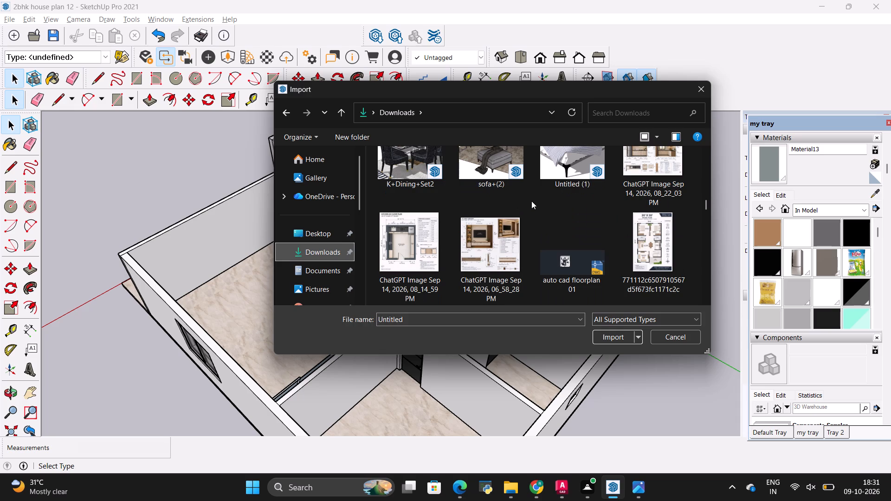
{"action": "scroll", "coordinate": [531, 201], "scroll_direction": "up", "scroll_amount": 1}
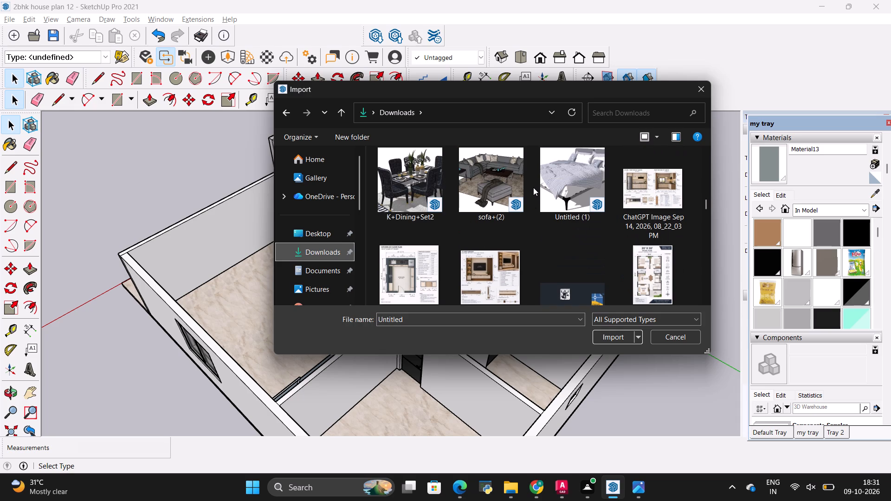
{"action": "scroll", "coordinate": [533, 187], "scroll_direction": "up", "scroll_amount": 2}
{"action": "scroll", "coordinate": [533, 187], "scroll_direction": "down", "scroll_amount": 2}
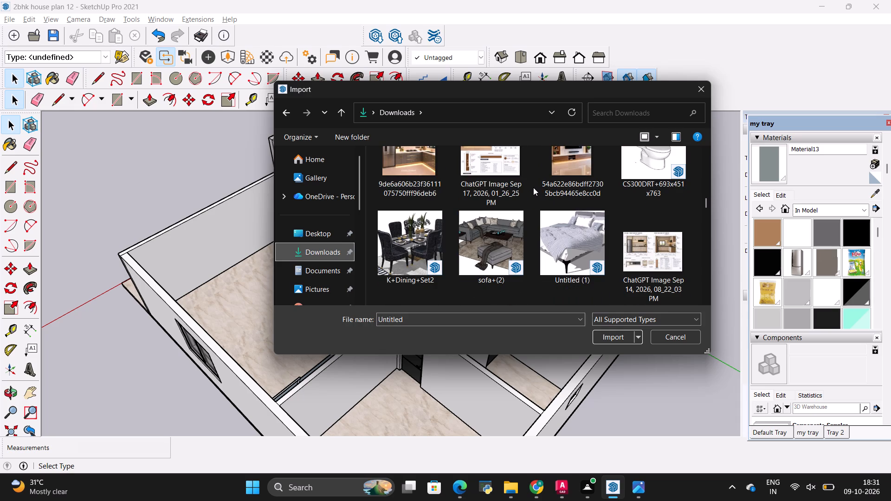
{"action": "scroll", "coordinate": [533, 187], "scroll_direction": "down", "scroll_amount": 1}
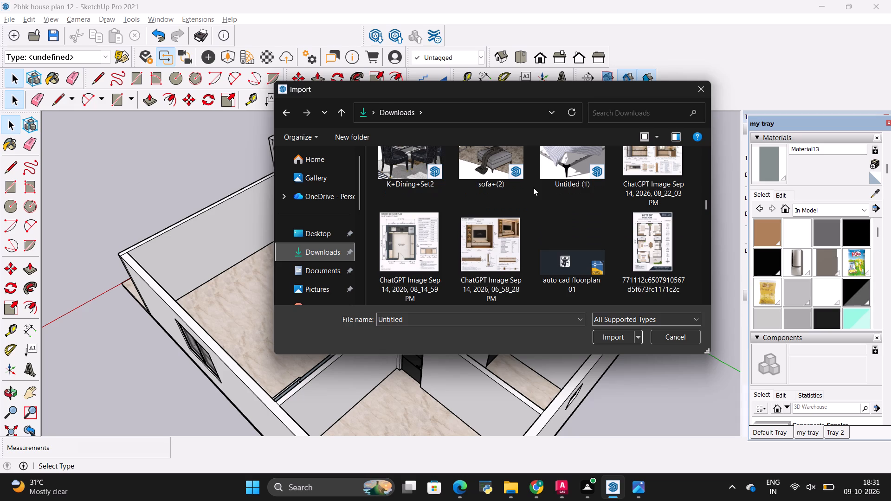
Import the sofa+(2) model and place it on the living room floor beside the window wall.
{"action": "left_click", "coordinate": [491, 172]}
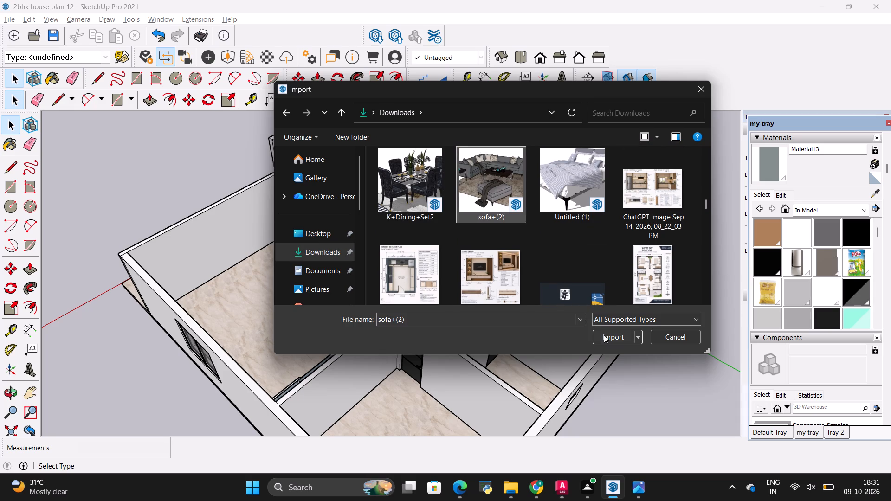
{"action": "left_click", "coordinate": [604, 335]}
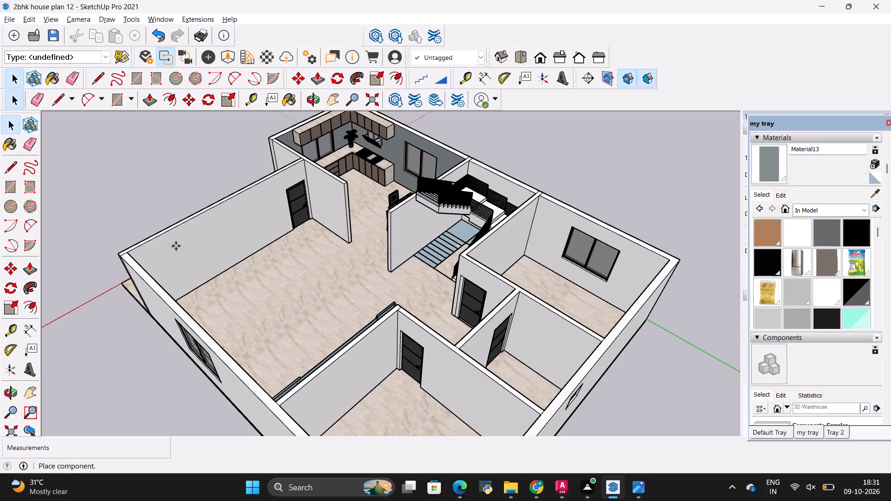
{"action": "scroll", "coordinate": [252, 304], "scroll_direction": "down", "scroll_amount": 5}
{"action": "scroll", "coordinate": [278, 291], "scroll_direction": "up", "scroll_amount": 4}
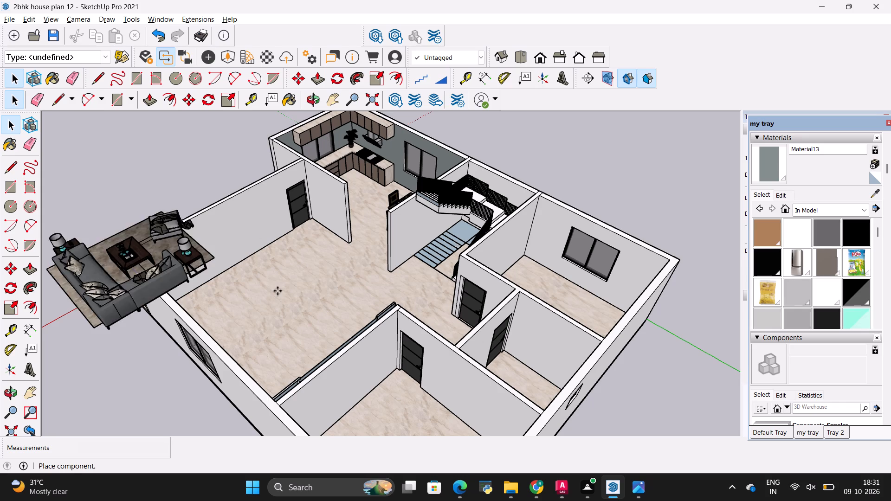
{"action": "scroll", "coordinate": [278, 291], "scroll_direction": "down", "scroll_amount": 4}
{"action": "scroll", "coordinate": [275, 318], "scroll_direction": "up", "scroll_amount": 3}
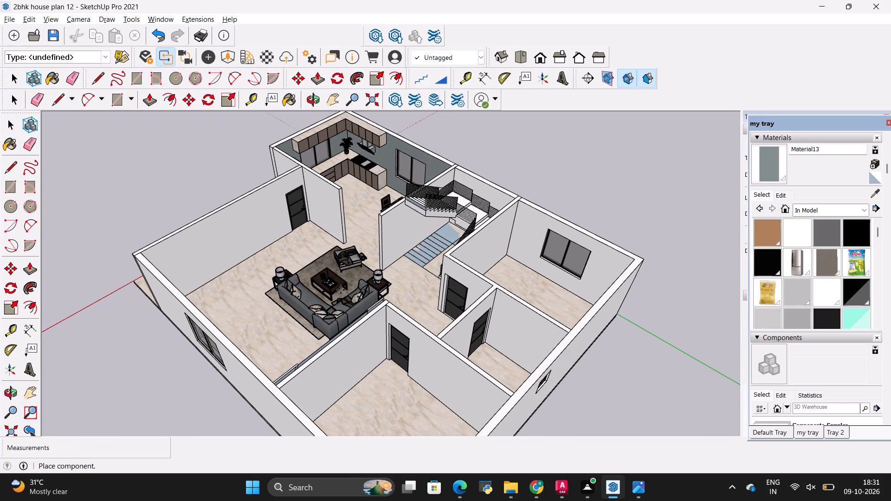
{"action": "scroll", "coordinate": [338, 295], "scroll_direction": "up", "scroll_amount": 1}
{"action": "middle_click_drag", "start_coordinate": [336, 298], "coordinate": [191, 316]}
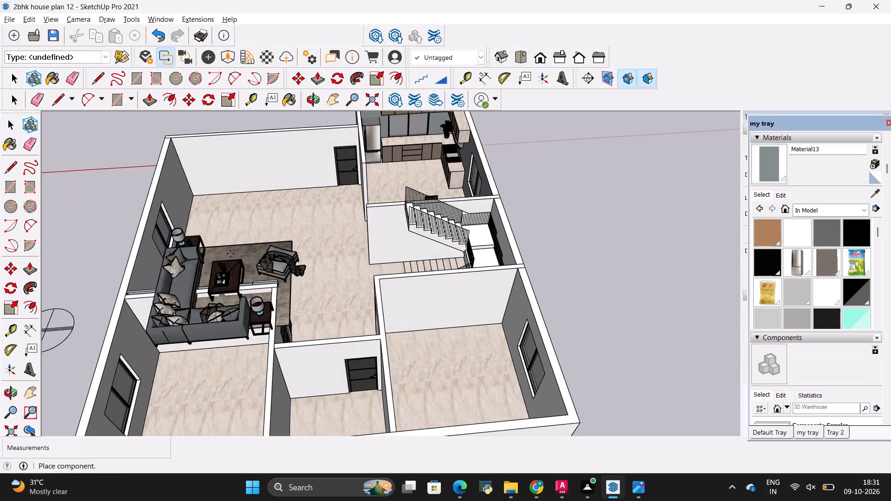
{"action": "scroll", "coordinate": [232, 245], "scroll_direction": "up", "scroll_amount": 2}
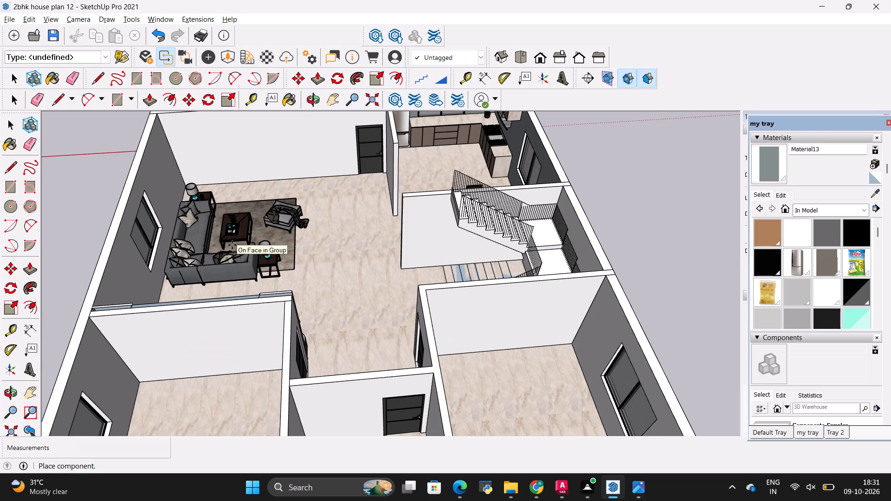
{"action": "scroll", "coordinate": [232, 245], "scroll_direction": "up", "scroll_amount": 3}
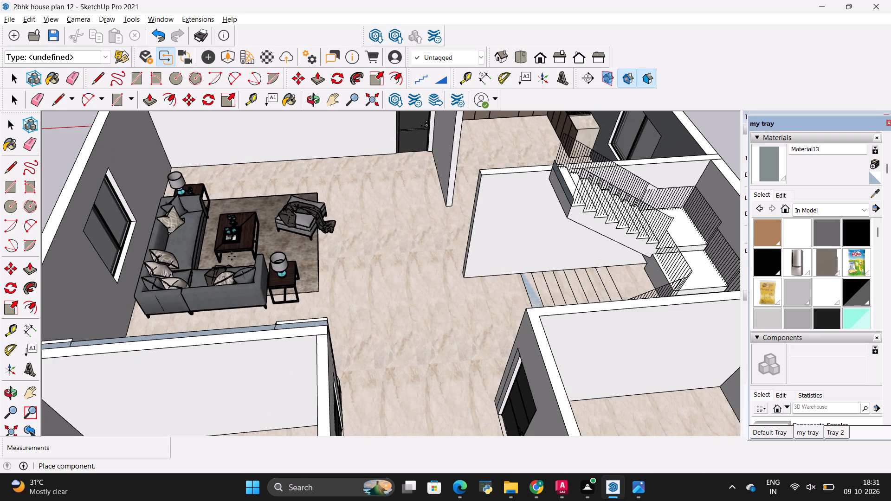
{"action": "left_click", "coordinate": [232, 257]}
{"action": "scroll", "coordinate": [322, 266], "scroll_direction": "down", "scroll_amount": 5}
{"action": "scroll", "coordinate": [384, 258], "scroll_direction": "down", "scroll_amount": 4}
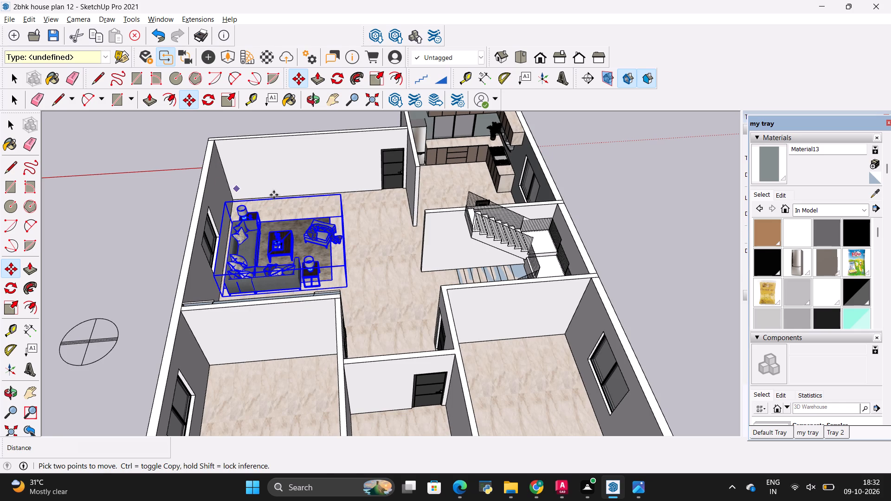
{"action": "key", "text": "space"}
{"action": "left_click", "coordinate": [181, 151]}
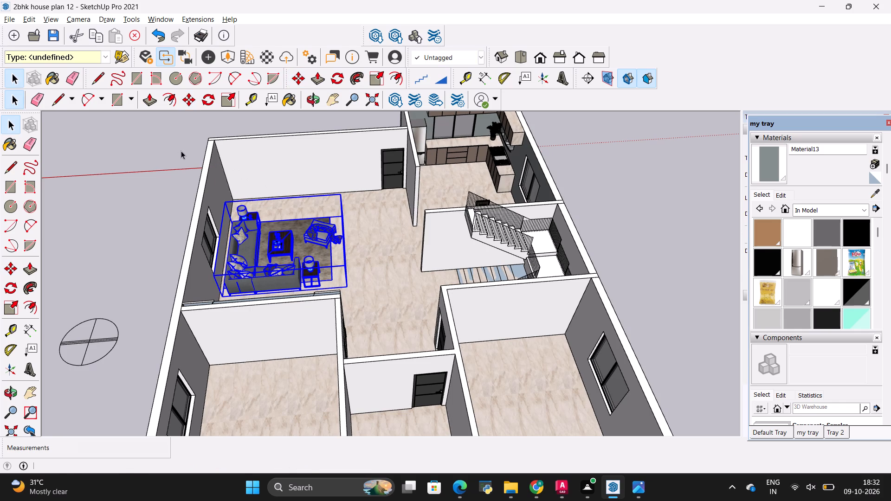
Check the sofa set's size and position in the living room against the surrounding walls and rooms.
{"action": "scroll", "coordinate": [254, 261], "scroll_direction": "up", "scroll_amount": 2}
{"action": "scroll", "coordinate": [254, 227], "scroll_direction": "down", "scroll_amount": 2}
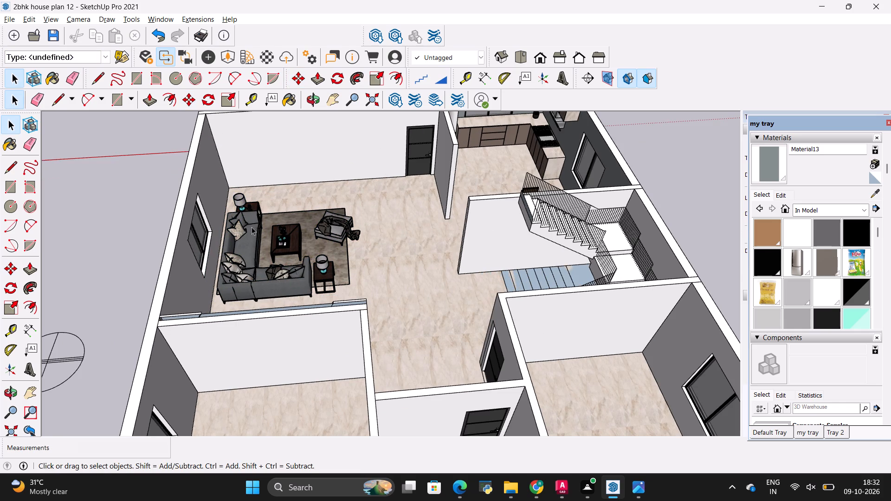
{"action": "scroll", "coordinate": [252, 227], "scroll_direction": "down", "scroll_amount": 3}
{"action": "middle_click_drag", "start_coordinate": [181, 186], "coordinate": [201, 156]}
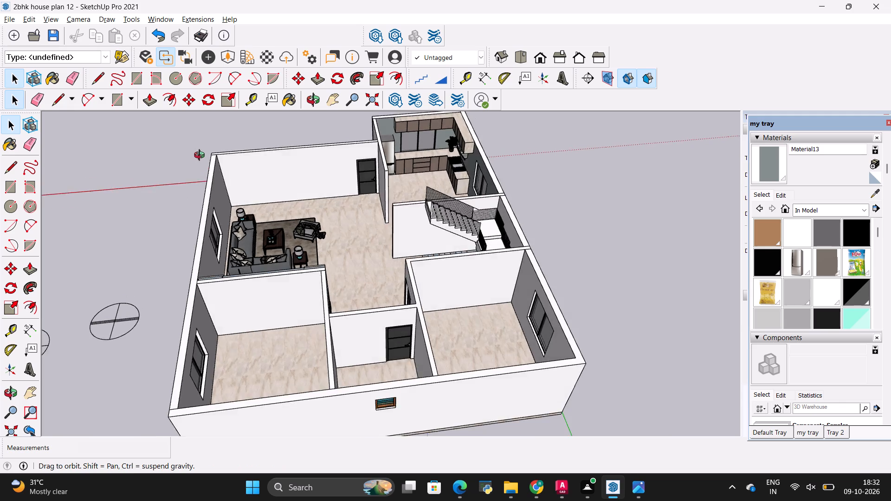
{"action": "middle_click_drag", "start_coordinate": [201, 156], "coordinate": [175, 164]}
{"action": "key", "text": "space"}
{"action": "left_click", "coordinate": [175, 164]}
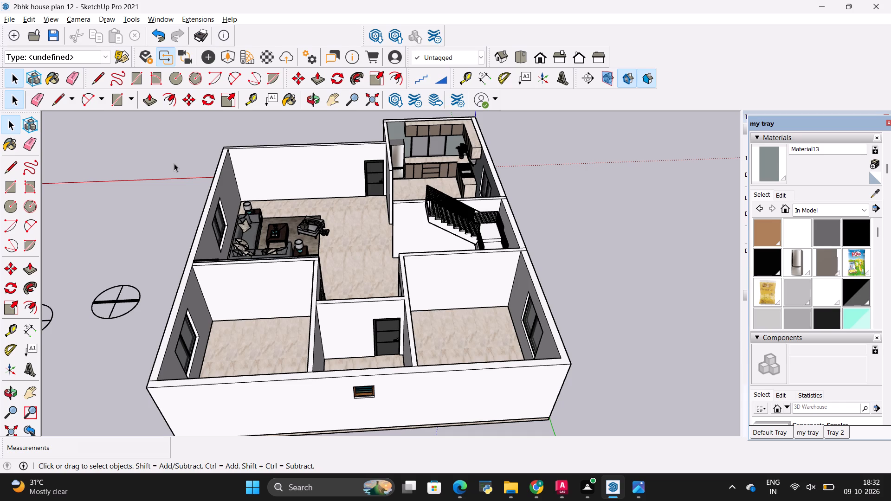
{"action": "scroll", "coordinate": [174, 163], "scroll_direction": "down", "scroll_amount": 5}
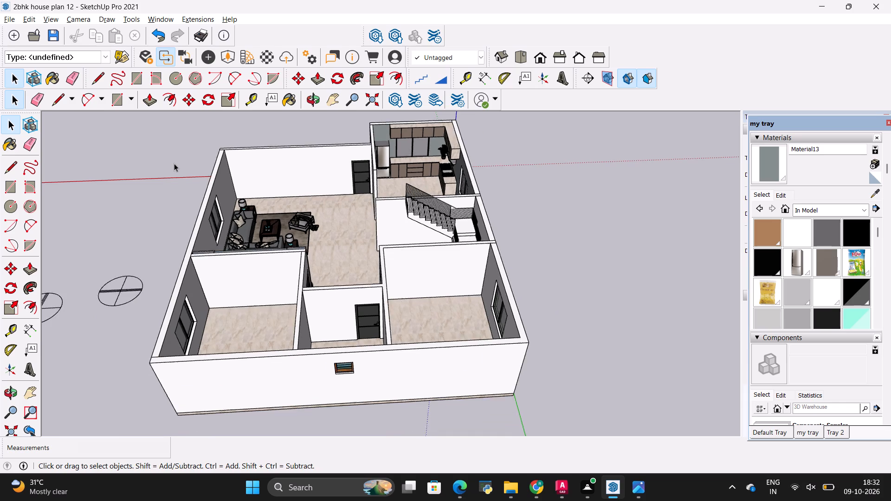
{"action": "scroll", "coordinate": [212, 134], "scroll_direction": "up", "scroll_amount": 5}
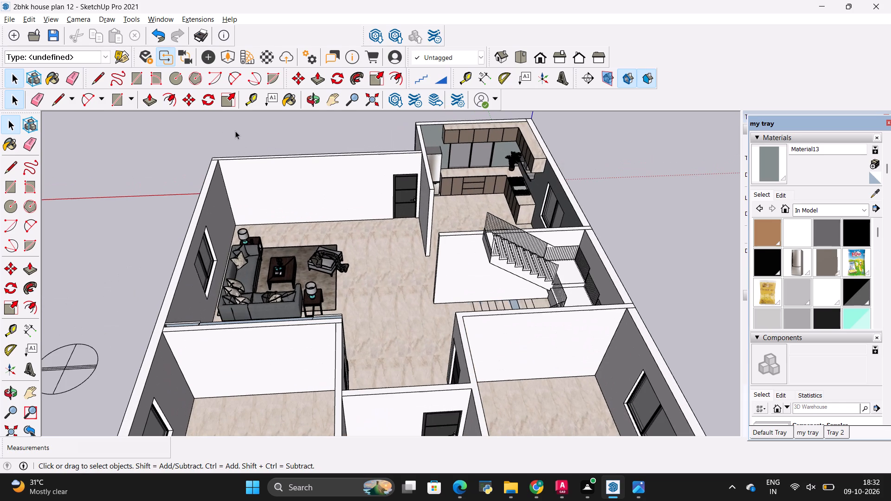
{"action": "key", "text": "space"}
{"action": "left_click", "coordinate": [235, 131]}
{"action": "scroll", "coordinate": [245, 180], "scroll_direction": "down", "scroll_amount": 3}
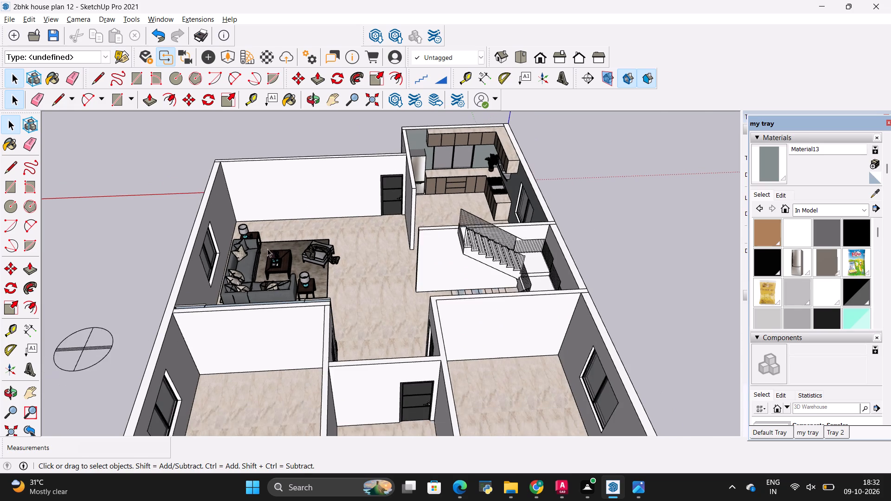
Scale the sofa set up uniformly by about 1.17 from its lower corner facing the kitchen side.
{"action": "middle_click_drag", "start_coordinate": [278, 273], "coordinate": [170, 308]}
{"action": "scroll", "coordinate": [278, 238], "scroll_direction": "up", "scroll_amount": 3}
{"action": "left_click", "coordinate": [290, 220]}
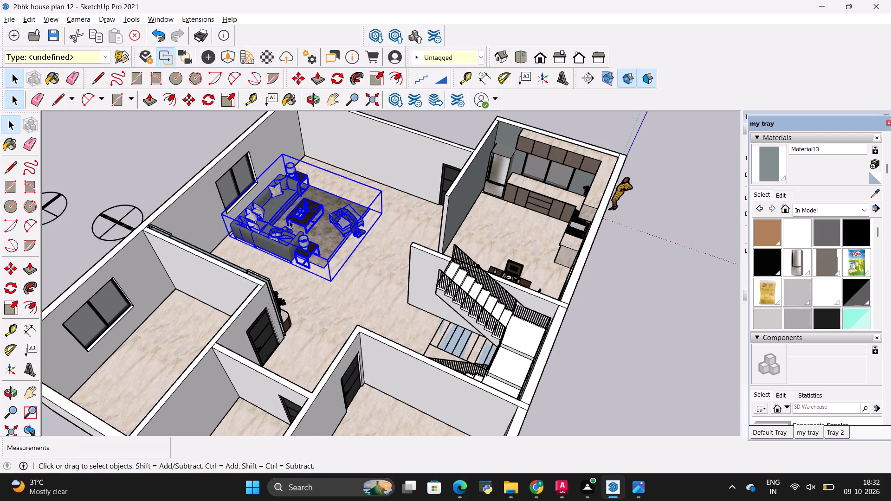
{"action": "key", "text": "s"}
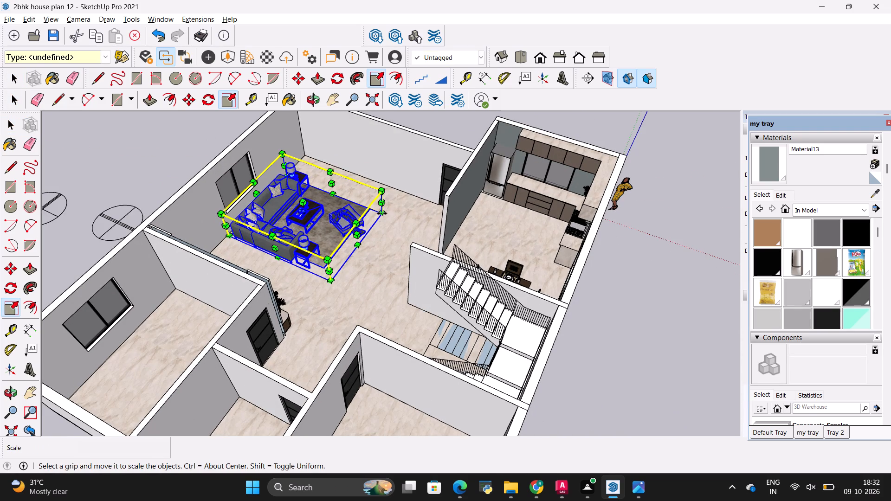
{"action": "left_click", "coordinate": [382, 213]}
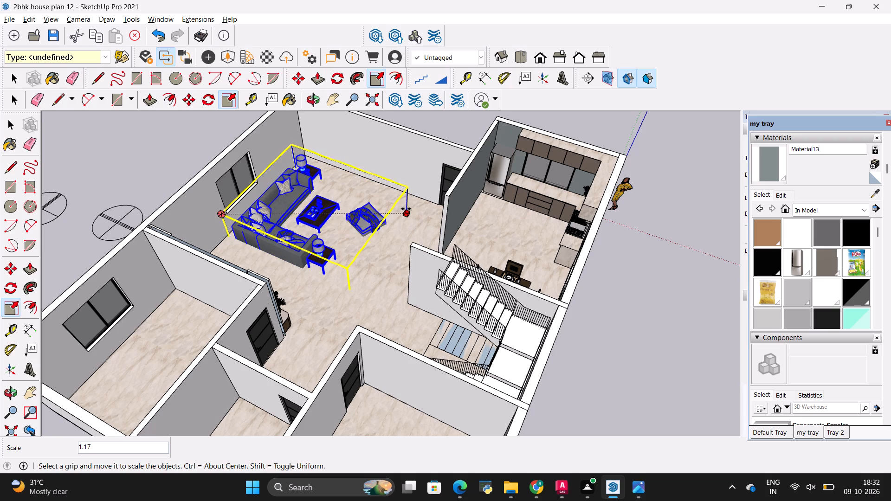
{"action": "left_click", "coordinate": [406, 209]}
{"action": "key", "text": "space"}
{"action": "left_click", "coordinate": [164, 175]}
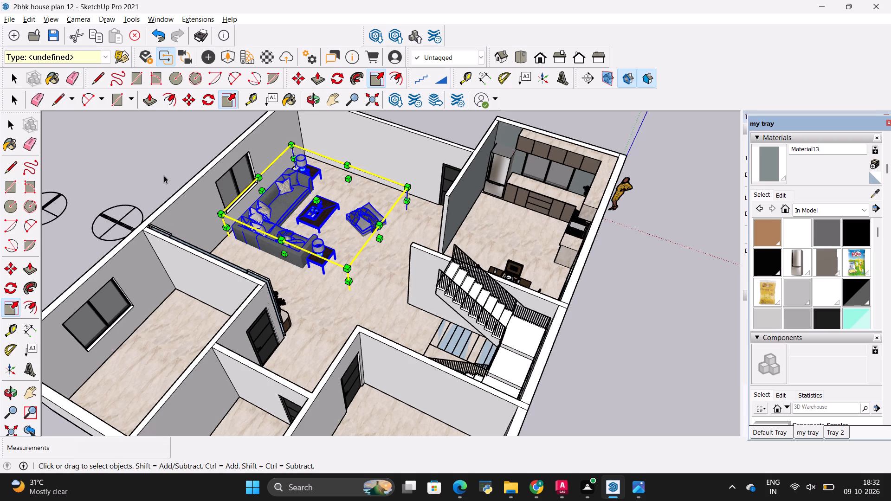
Raise the sofa set vertically by about 2' 1 3/4" so its rug clears the living room floor.
{"action": "left_click", "coordinate": [307, 262]}
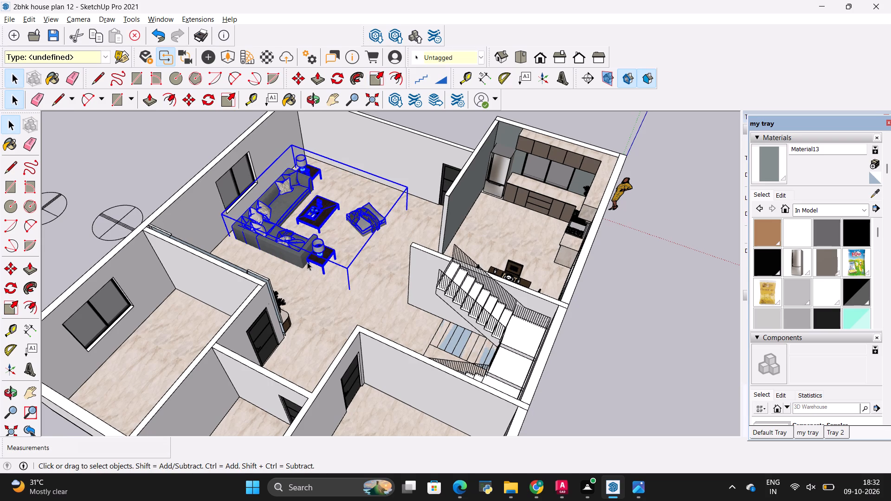
{"action": "key", "text": "m"}
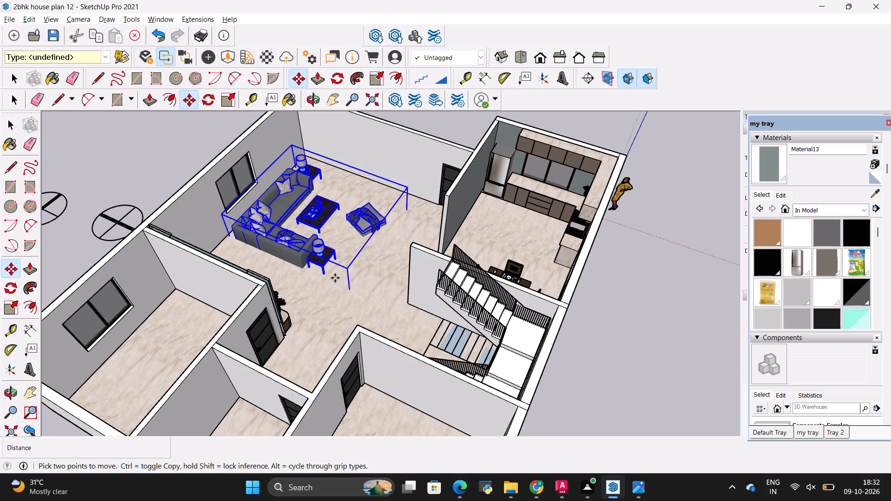
{"action": "left_click", "coordinate": [351, 295]}
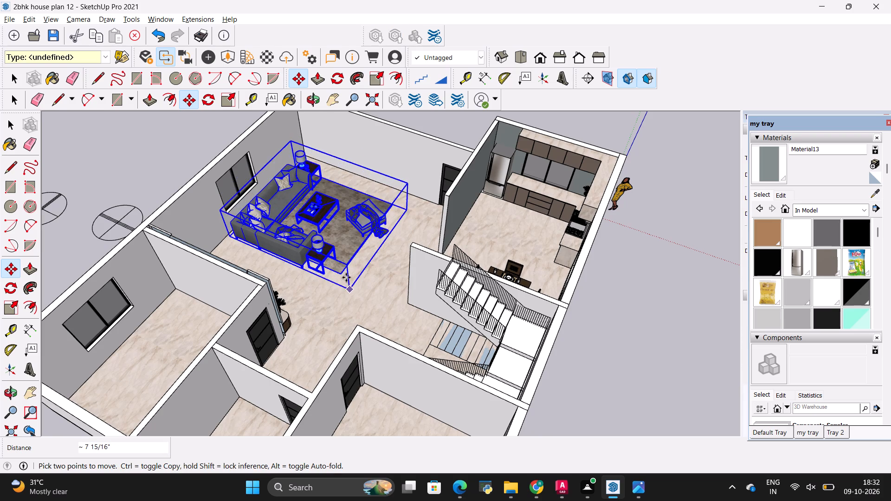
{"action": "left_click", "coordinate": [347, 282]}
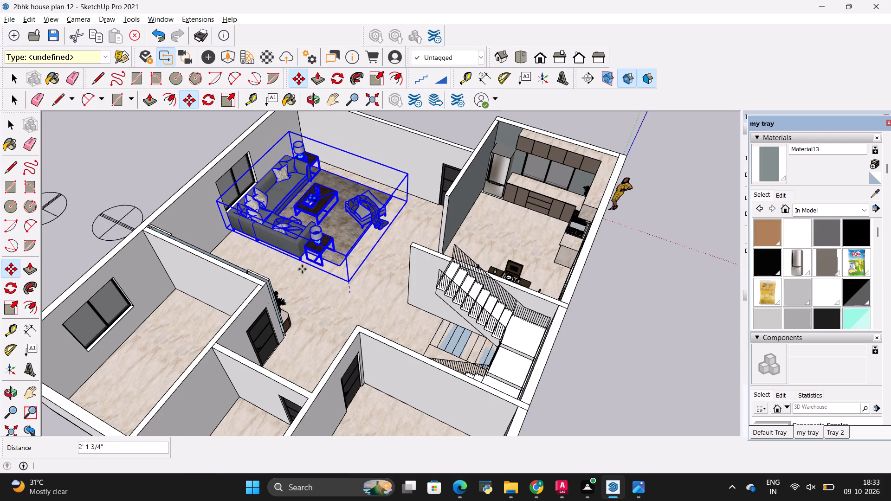
Move the sofa set about 2' 9 1/4" across the living room floor, away from the window wall.
{"action": "scroll", "coordinate": [223, 250], "scroll_direction": "up", "scroll_amount": 11}
{"action": "scroll", "coordinate": [227, 208], "scroll_direction": "up", "scroll_amount": 5}
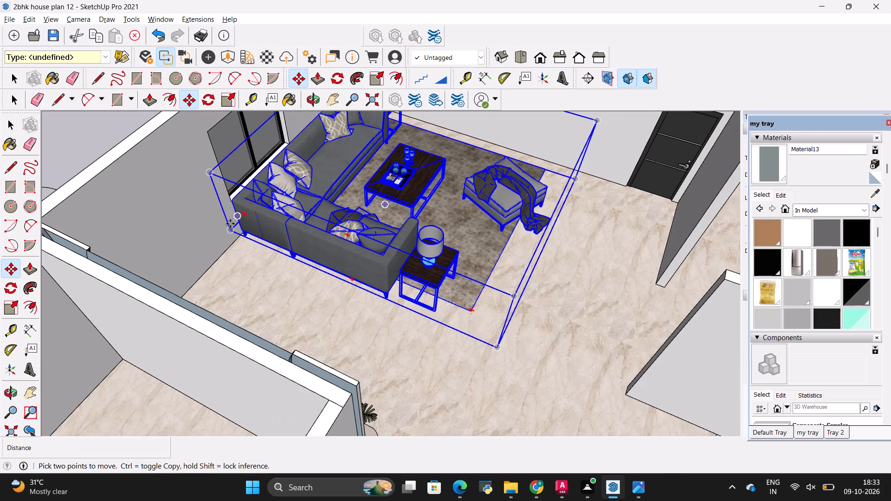
{"action": "left_click", "coordinate": [229, 230]}
{"action": "left_click", "coordinate": [259, 267]}
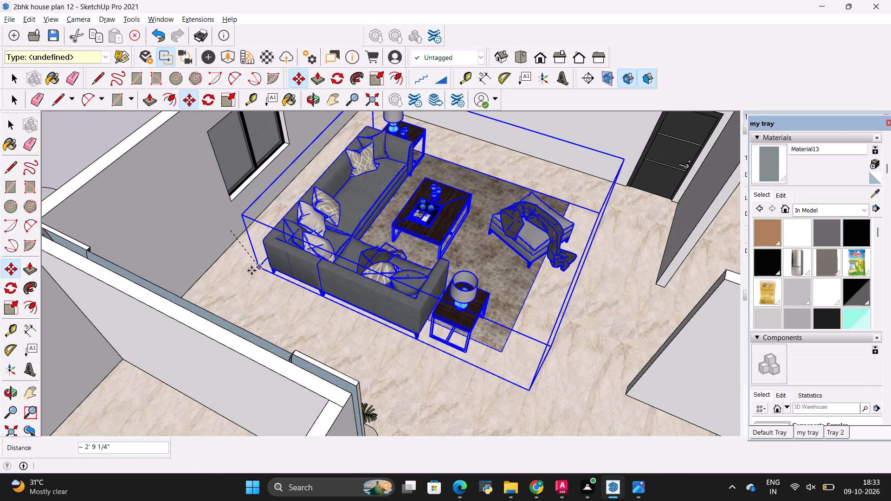
{"action": "scroll", "coordinate": [220, 293], "scroll_direction": "down", "scroll_amount": 17}
{"action": "key", "text": "space"}
{"action": "left_click", "coordinate": [172, 177]}
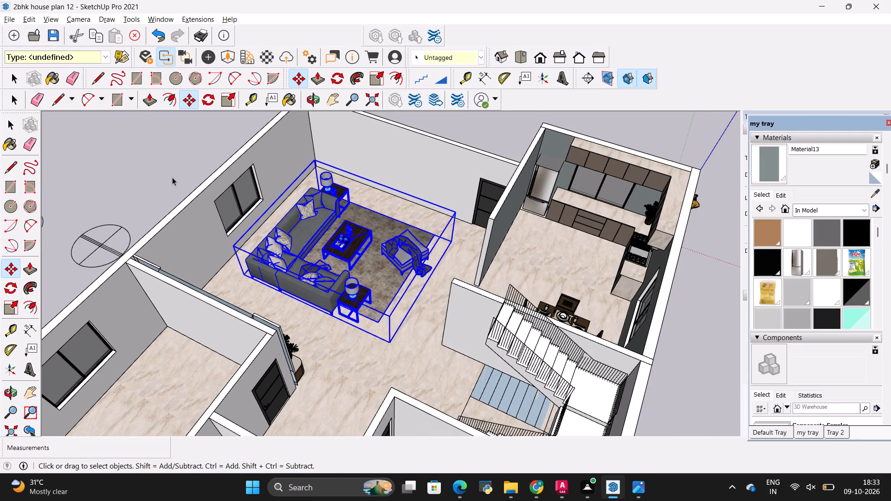
Examine the sofa set's placement in the living room against the window wall, staircase and kitchen partition.
{"action": "scroll", "coordinate": [196, 198], "scroll_direction": "down", "scroll_amount": 5}
{"action": "scroll", "coordinate": [284, 219], "scroll_direction": "down", "scroll_amount": 4}
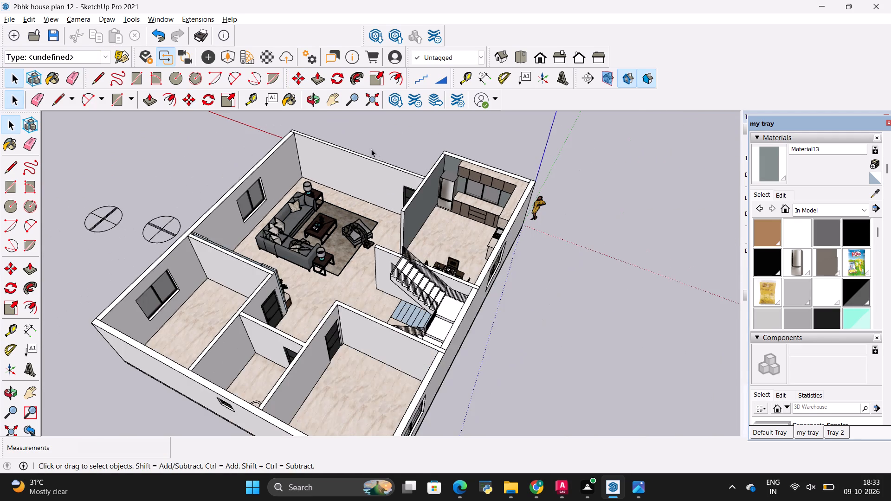
{"action": "scroll", "coordinate": [376, 148], "scroll_direction": "up", "scroll_amount": 7}
{"action": "scroll", "coordinate": [200, 149], "scroll_direction": "up", "scroll_amount": 2}
{"action": "scroll", "coordinate": [164, 205], "scroll_direction": "down", "scroll_amount": 3}
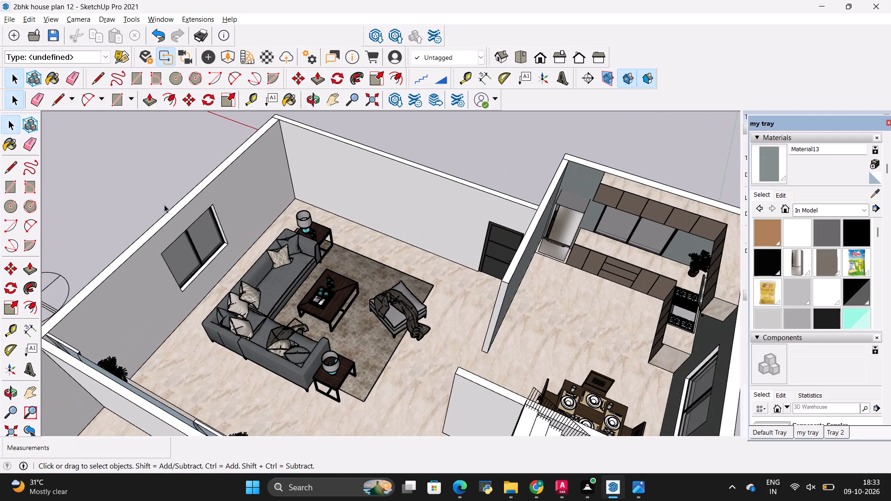
{"action": "scroll", "coordinate": [164, 205], "scroll_direction": "down", "scroll_amount": 3}
{"action": "middle_click_drag", "start_coordinate": [185, 265], "coordinate": [337, 222]}
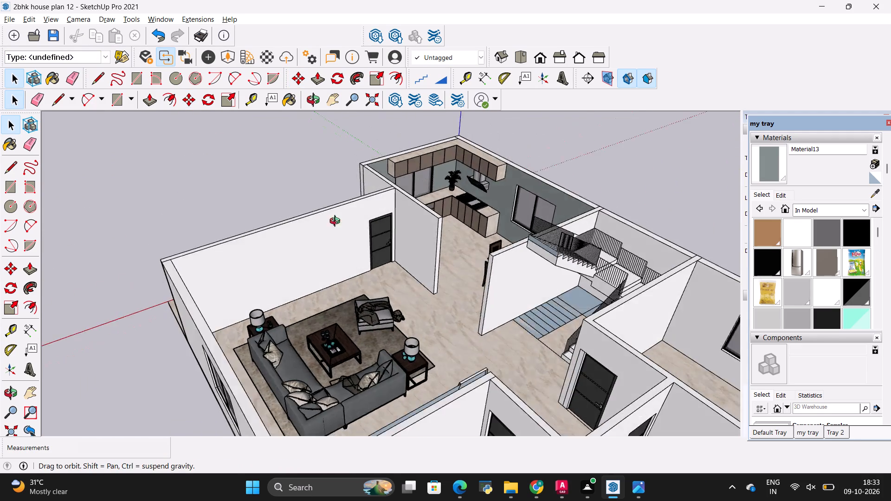
{"action": "middle_click_drag", "start_coordinate": [337, 222], "coordinate": [203, 211]}
{"action": "key", "text": "space"}
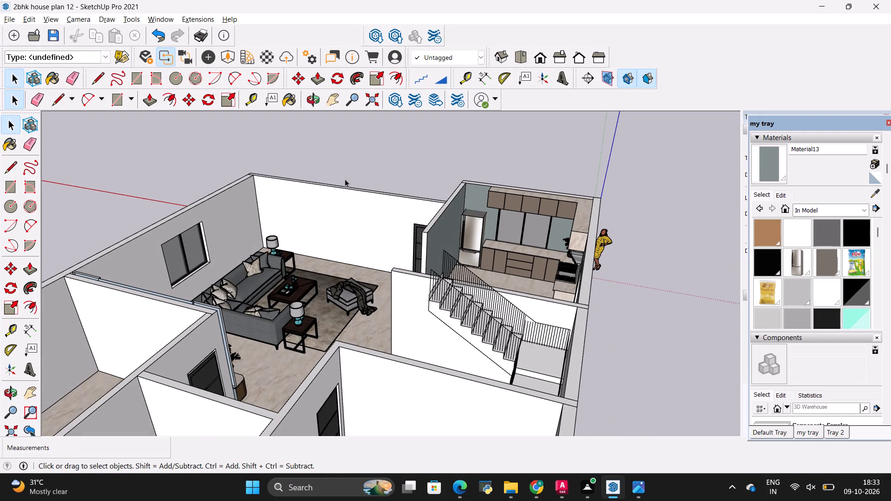
{"action": "left_click", "coordinate": [363, 171]}
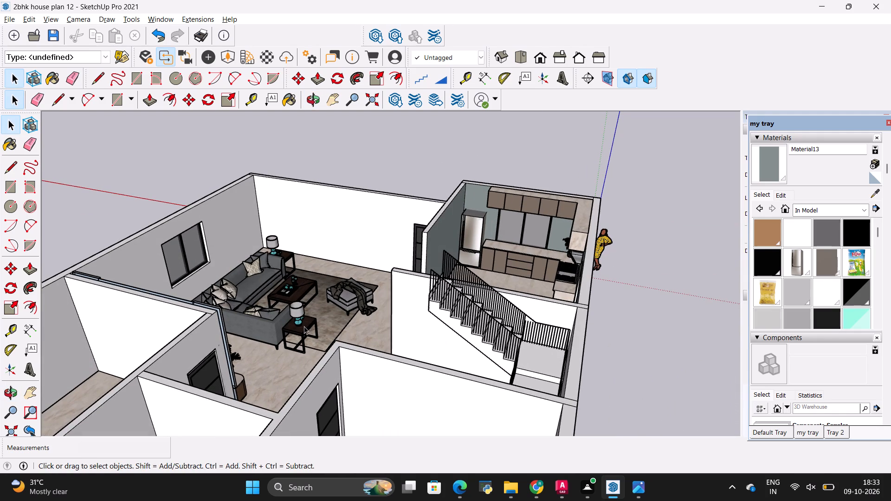
{"action": "scroll", "coordinate": [284, 356], "scroll_direction": "up", "scroll_amount": 2}
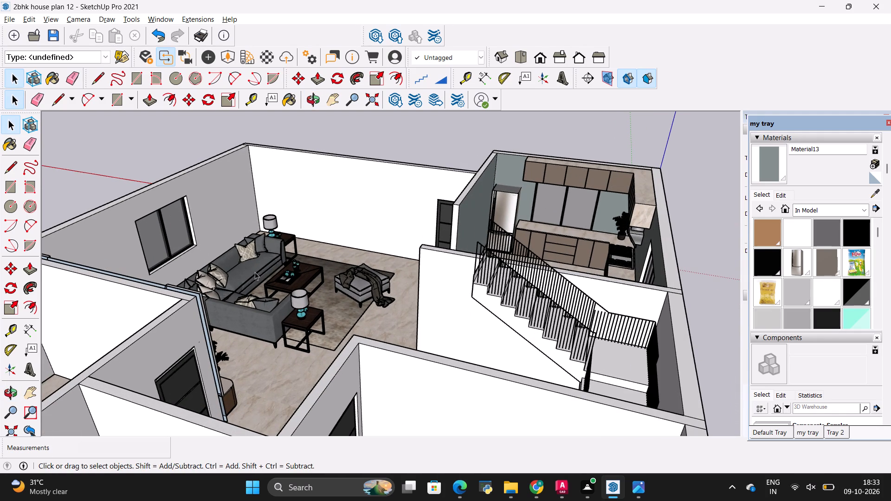
{"action": "scroll", "coordinate": [270, 265], "scroll_direction": "up", "scroll_amount": 1}
{"action": "middle_click_drag", "start_coordinate": [276, 283], "coordinate": [276, 286]}
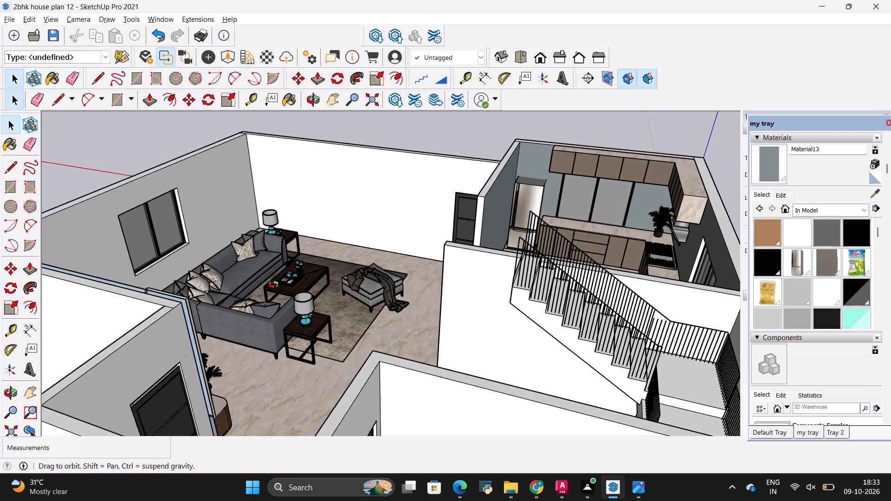
{"action": "middle_click_drag", "start_coordinate": [276, 286], "coordinate": [196, 343]}
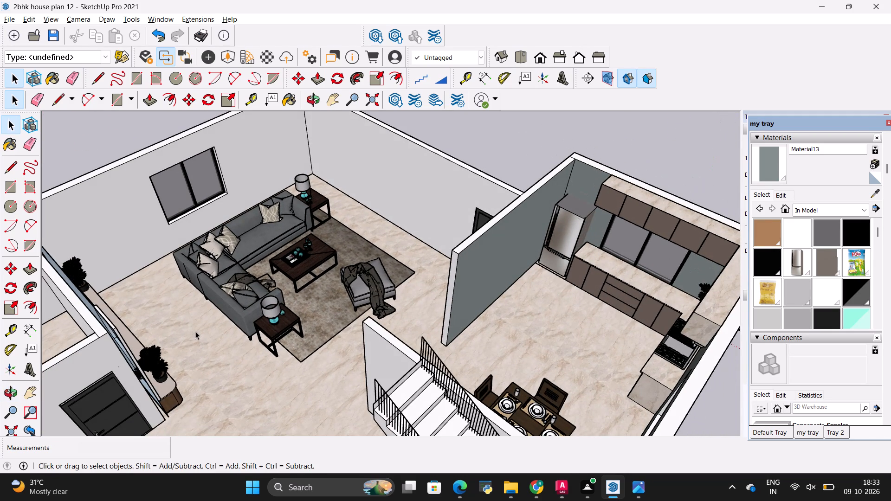
{"action": "scroll", "coordinate": [267, 318], "scroll_direction": "down", "scroll_amount": 3}
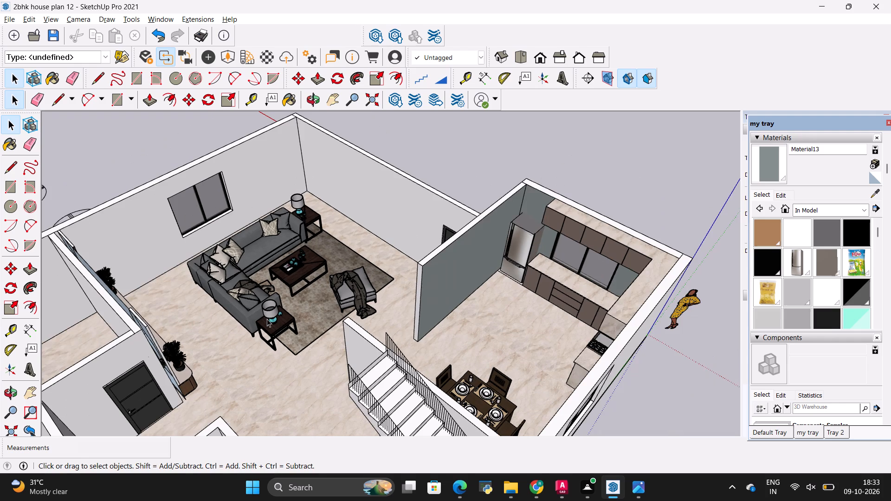
{"action": "scroll", "coordinate": [294, 312], "scroll_direction": "down", "scroll_amount": 5}
{"action": "key", "text": "space"}
{"action": "left_click", "coordinate": [371, 200]}
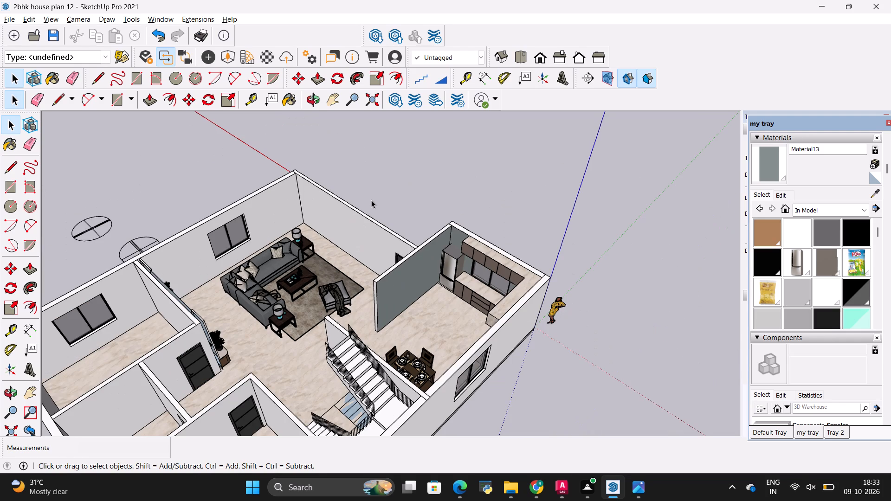
{"action": "left_click", "coordinate": [238, 183]}
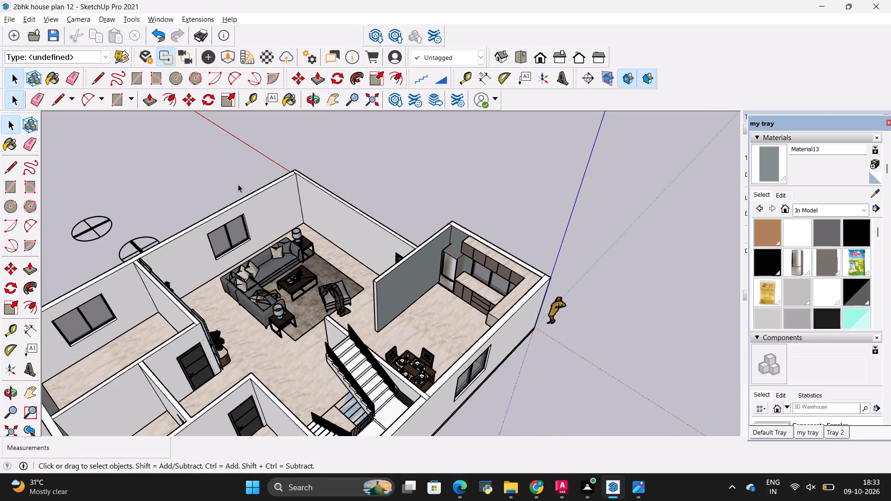
{"action": "scroll", "coordinate": [238, 269], "scroll_direction": "down", "scroll_amount": 4}
{"action": "scroll", "coordinate": [223, 329], "scroll_direction": "up", "scroll_amount": 4}
{"action": "scroll", "coordinate": [222, 313], "scroll_direction": "down", "scroll_amount": 5}
{"action": "scroll", "coordinate": [233, 295], "scroll_direction": "up", "scroll_amount": 6}
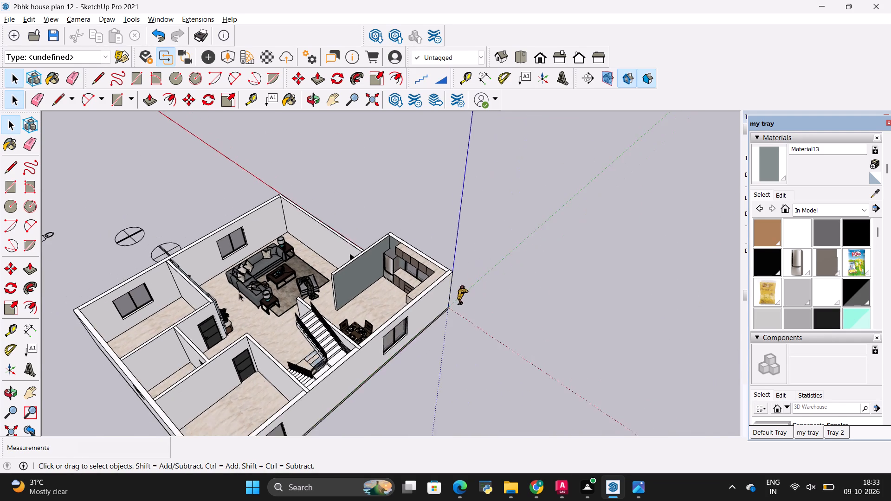
{"action": "scroll", "coordinate": [239, 293], "scroll_direction": "up", "scroll_amount": 11}
{"action": "middle_click_drag", "start_coordinate": [245, 298], "coordinate": [187, 232]}
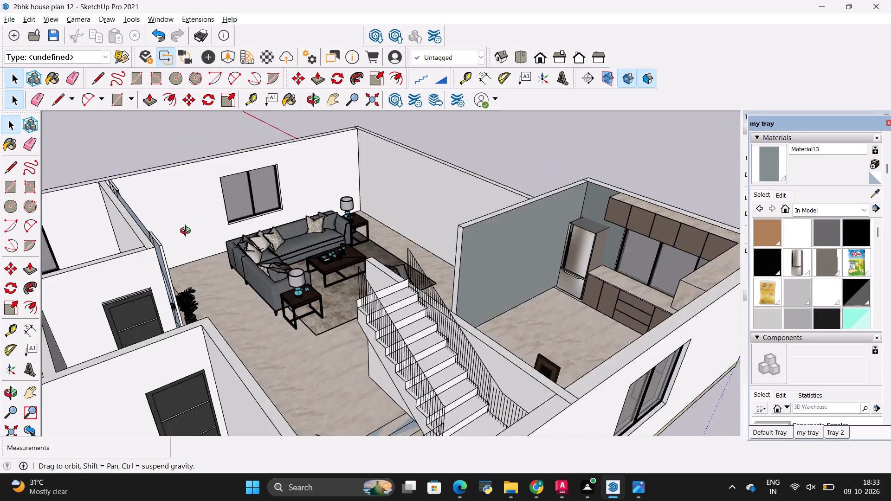
{"action": "middle_click_drag", "start_coordinate": [187, 232], "coordinate": [285, 334]}
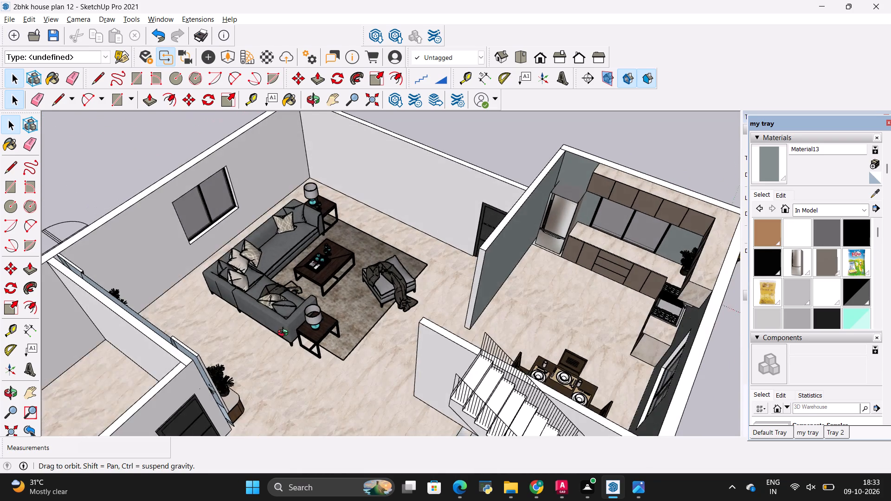
{"action": "middle_click_drag", "start_coordinate": [285, 334], "coordinate": [310, 343]}
Move the sofa set about 1' 7 1/16" back toward the window wall.
{"action": "scroll", "coordinate": [184, 308], "scroll_direction": "up", "scroll_amount": 4}
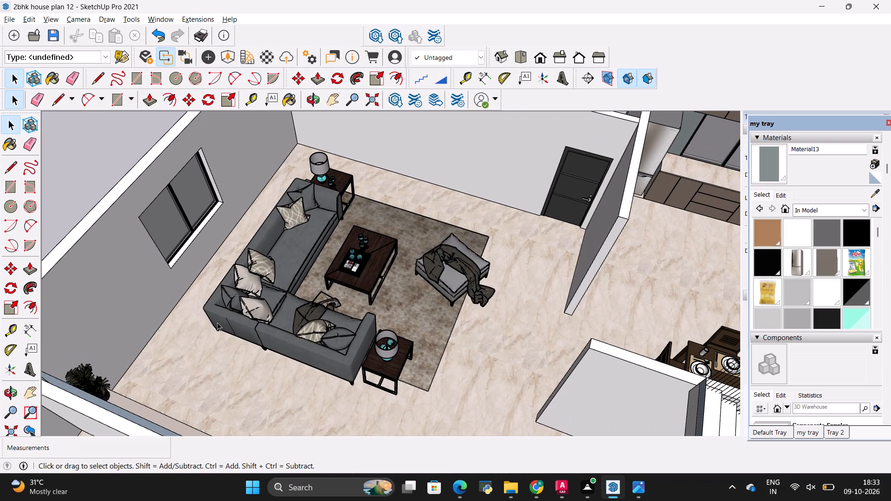
{"action": "left_click", "coordinate": [219, 322]}
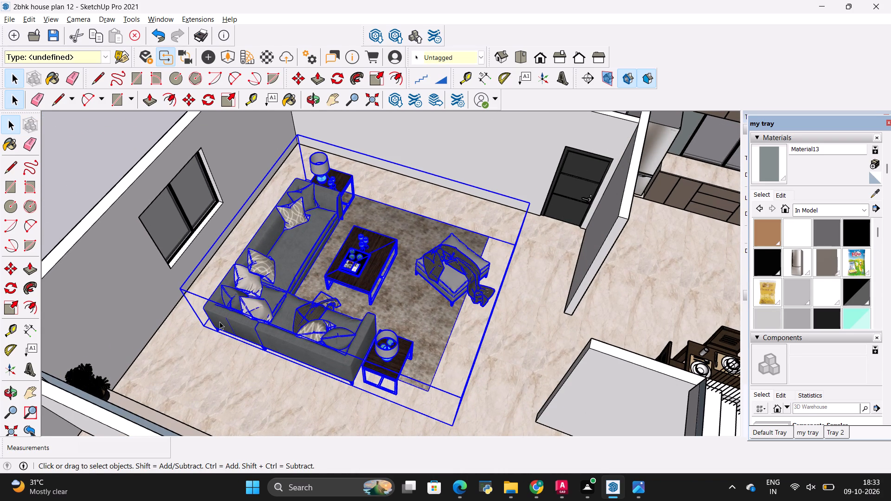
{"action": "key", "text": "m"}
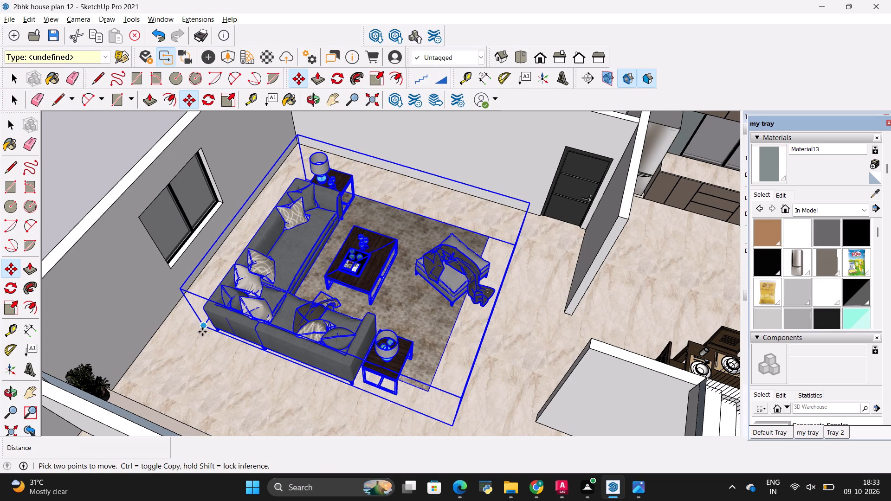
{"action": "left_click", "coordinate": [202, 332]}
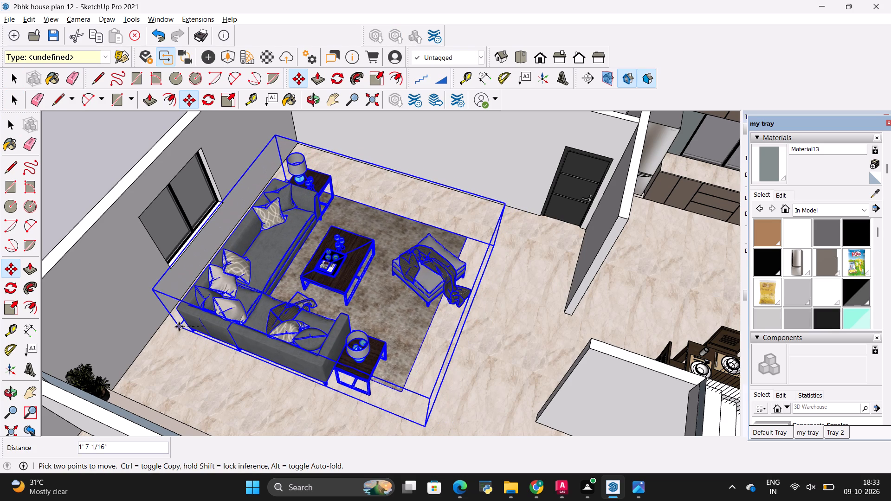
{"action": "left_click", "coordinate": [179, 327]}
{"action": "scroll", "coordinate": [214, 349], "scroll_direction": "down", "scroll_amount": 6}
{"action": "key", "text": "space"}
{"action": "left_click", "coordinate": [89, 192]}
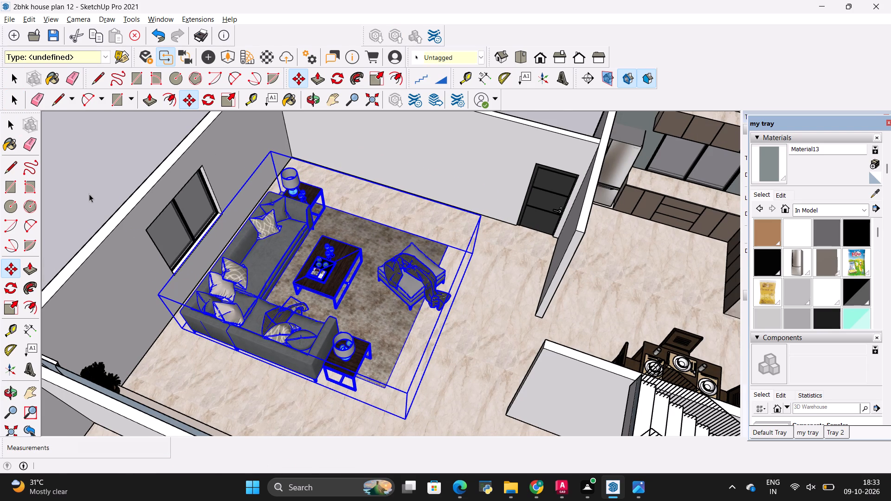
Check the sofa set's gap to the window wall and its fit in the living room from several angles.
{"action": "scroll", "coordinate": [118, 225], "scroll_direction": "down", "scroll_amount": 5}
{"action": "middle_click_drag", "start_coordinate": [220, 305], "coordinate": [153, 231]}
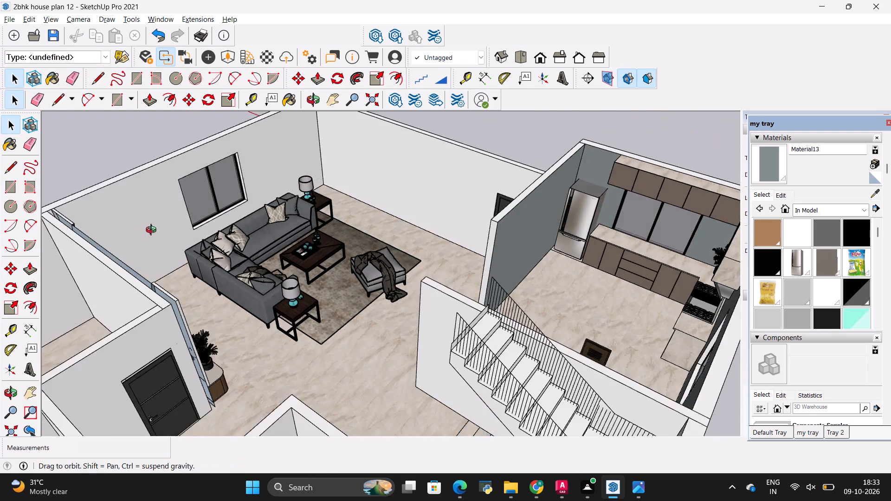
{"action": "middle_click_drag", "start_coordinate": [153, 231], "coordinate": [185, 207]}
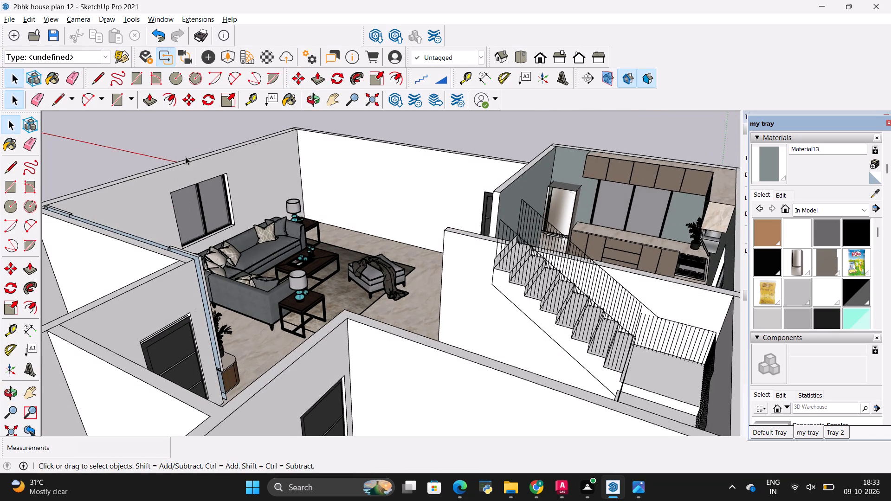
{"action": "scroll", "coordinate": [247, 124], "scroll_direction": "up", "scroll_amount": 1}
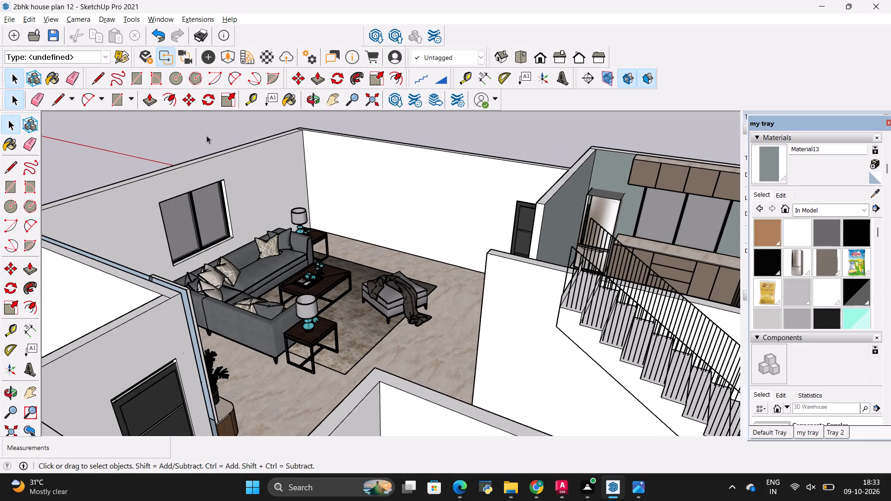
{"action": "scroll", "coordinate": [196, 145], "scroll_direction": "up", "scroll_amount": 4}
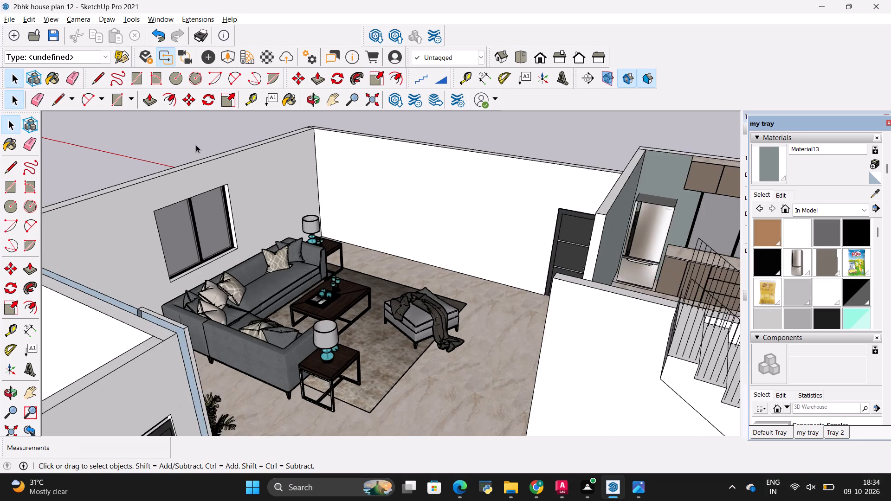
{"action": "scroll", "coordinate": [196, 145], "scroll_direction": "down", "scroll_amount": 4}
{"action": "middle_click_drag", "start_coordinate": [265, 186], "coordinate": [262, 241]}
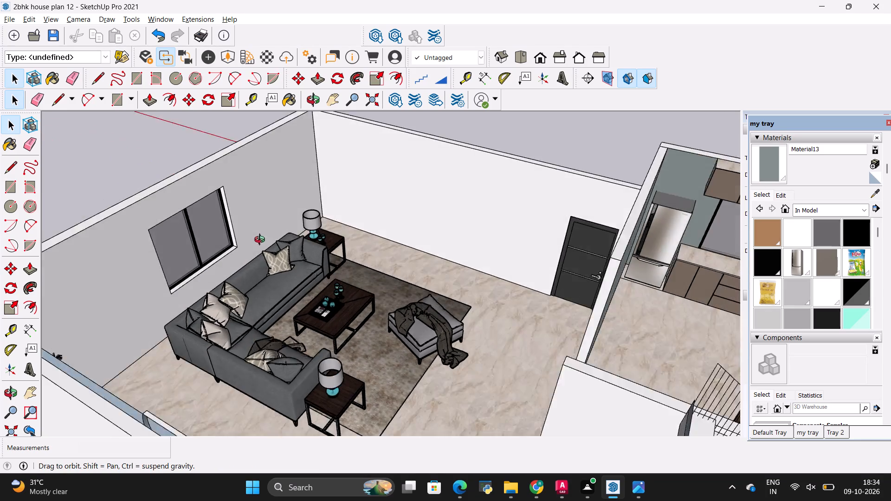
{"action": "middle_click_drag", "start_coordinate": [262, 241], "coordinate": [257, 277]}
{"action": "scroll", "coordinate": [257, 276], "scroll_direction": "down", "scroll_amount": 14}
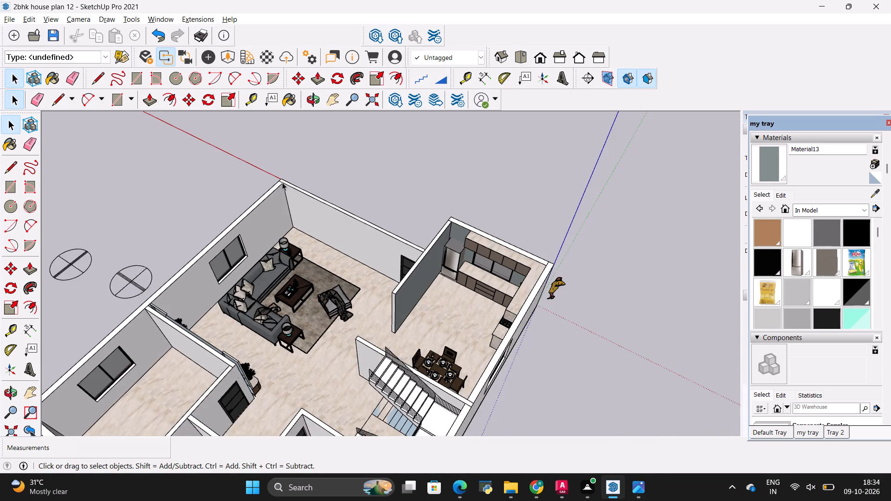
{"action": "scroll", "coordinate": [282, 182], "scroll_direction": "up", "scroll_amount": 8}
{"action": "key", "text": "space"}
{"action": "left_click", "coordinate": [352, 178]}
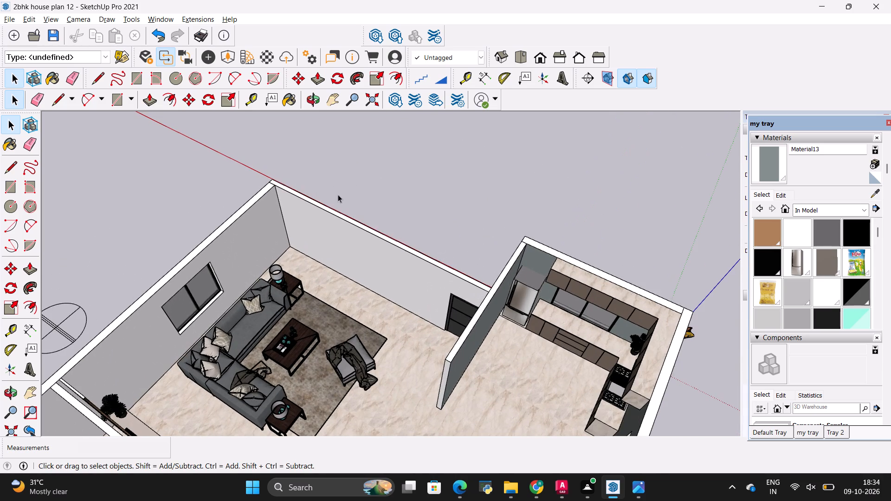
{"action": "scroll", "coordinate": [322, 232], "scroll_direction": "down", "scroll_amount": 5}
{"action": "middle_click_drag", "start_coordinate": [300, 290], "coordinate": [335, 258]}
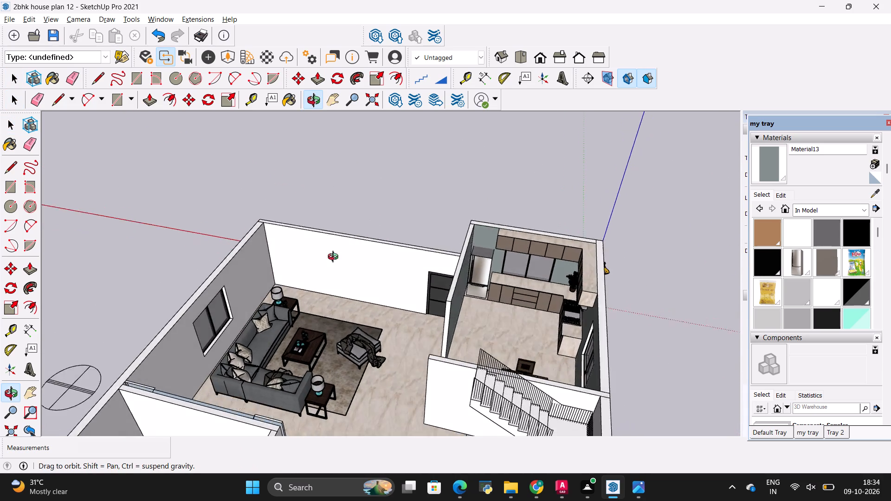
{"action": "middle_click_drag", "start_coordinate": [335, 258], "coordinate": [182, 192]}
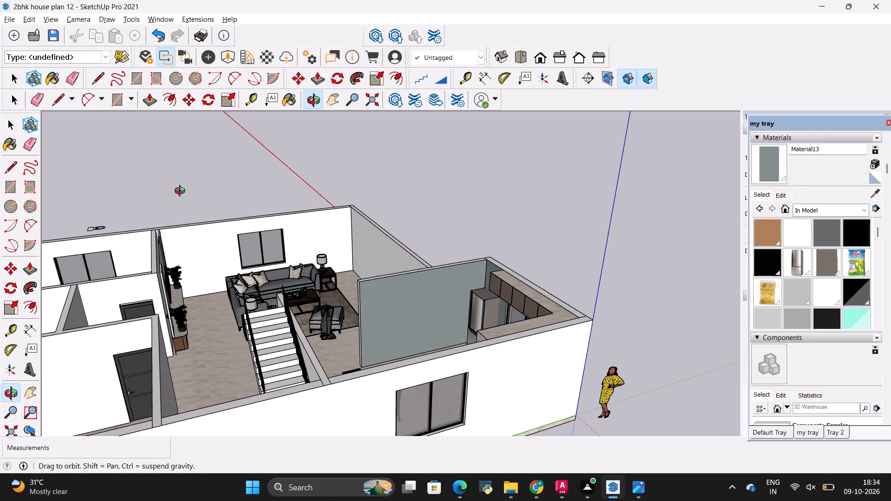
Examine the sofa set's orientation and placement relative to the TV wall, window wall, staircase and kitchen partition from several angles.
{"action": "middle_click_drag", "start_coordinate": [182, 192], "coordinate": [184, 207]}
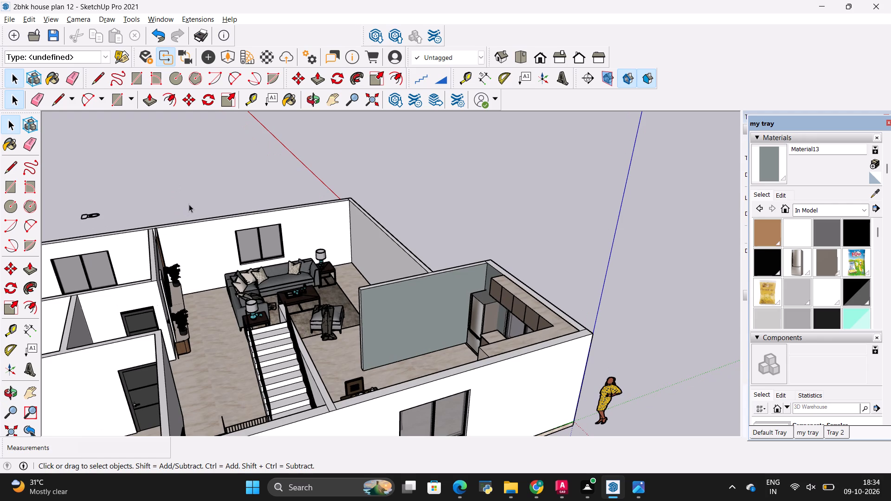
{"action": "scroll", "coordinate": [261, 189], "scroll_direction": "up", "scroll_amount": 8}
{"action": "scroll", "coordinate": [269, 234], "scroll_direction": "down", "scroll_amount": 5}
{"action": "middle_click_drag", "start_coordinate": [252, 331], "coordinate": [252, 333]}
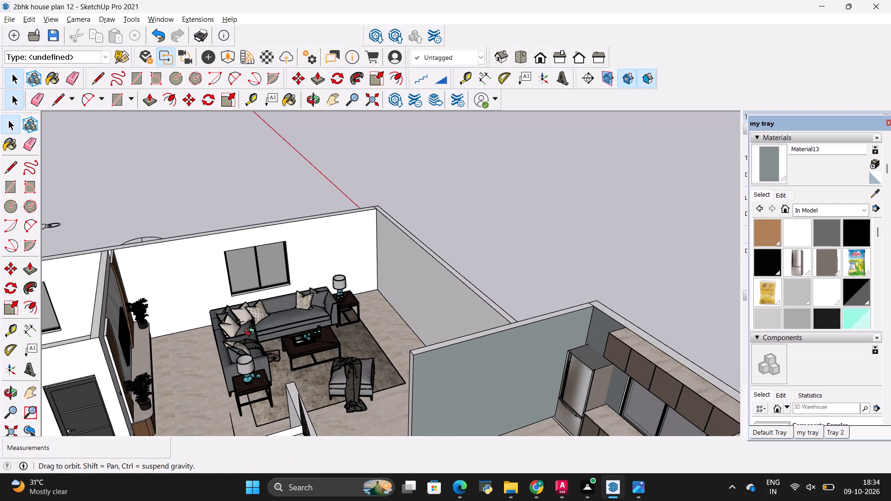
{"action": "middle_click_drag", "start_coordinate": [252, 333], "coordinate": [362, 321]}
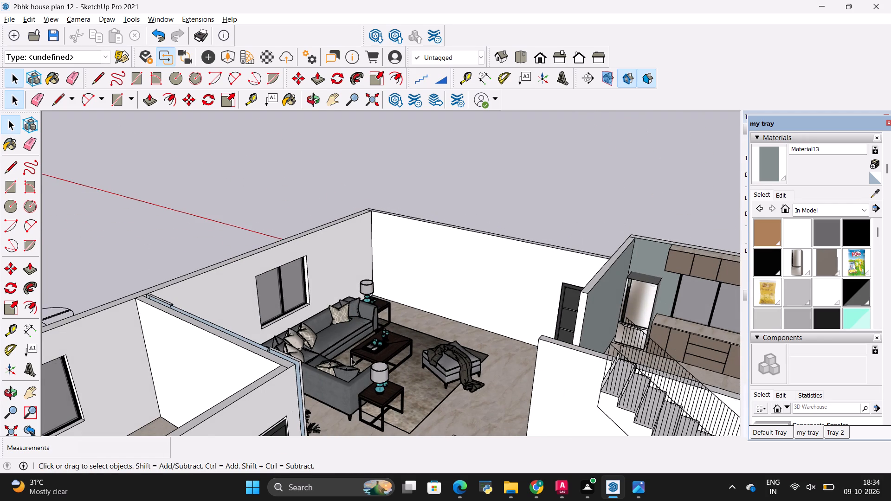
{"action": "scroll", "coordinate": [344, 367], "scroll_direction": "up", "scroll_amount": 9}
{"action": "middle_click_drag", "start_coordinate": [359, 312], "coordinate": [291, 387]}
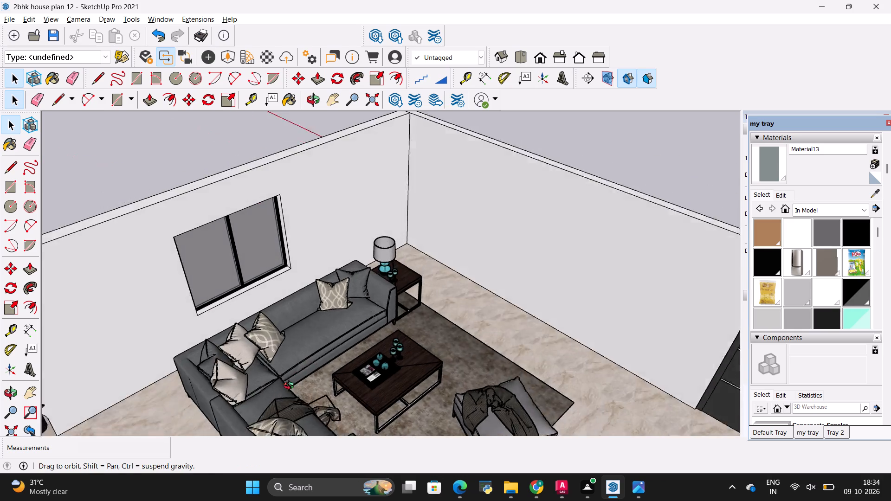
{"action": "middle_click_drag", "start_coordinate": [291, 387], "coordinate": [225, 388]}
{"action": "scroll", "coordinate": [251, 353], "scroll_direction": "down", "scroll_amount": 5}
{"action": "scroll", "coordinate": [292, 343], "scroll_direction": "down", "scroll_amount": 6}
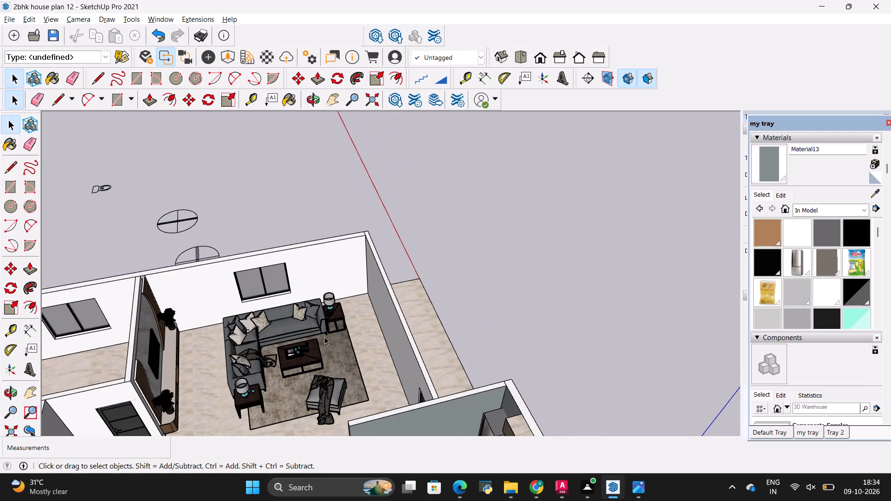
{"action": "middle_click_drag", "start_coordinate": [211, 391], "coordinate": [393, 417]}
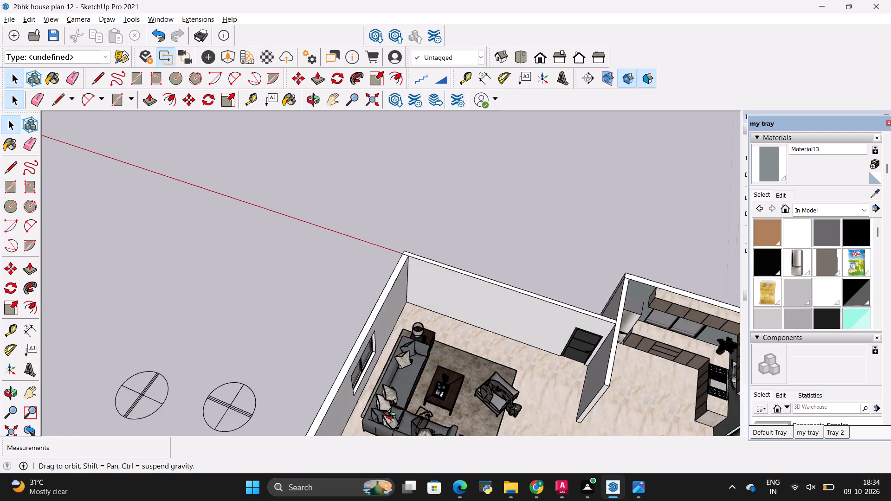
{"action": "middle_click_drag", "start_coordinate": [393, 417], "coordinate": [259, 338]}
{"action": "scroll", "coordinate": [303, 364], "scroll_direction": "up", "scroll_amount": 3}
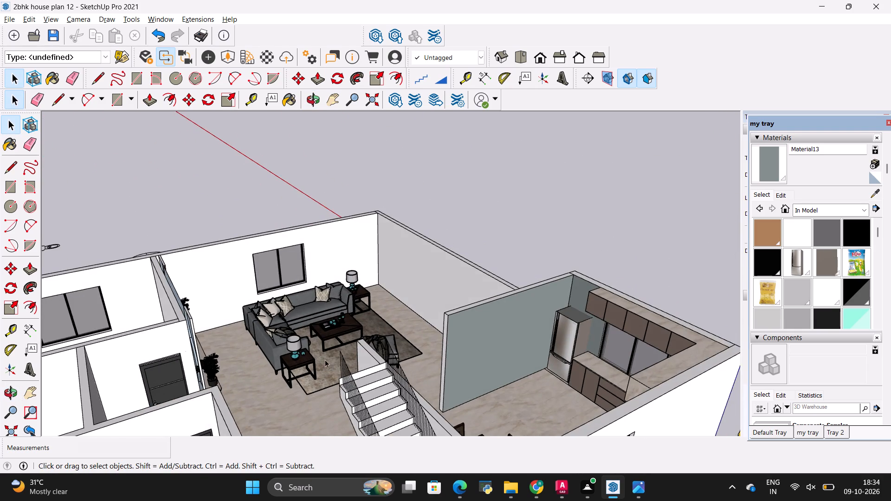
{"action": "scroll", "coordinate": [318, 328], "scroll_direction": "up", "scroll_amount": 4}
{"action": "scroll", "coordinate": [303, 331], "scroll_direction": "down", "scroll_amount": 12}
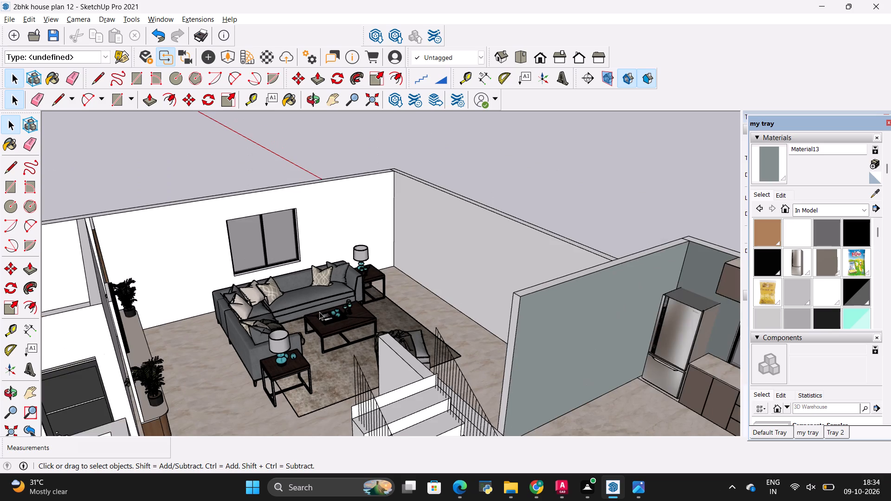
{"action": "middle_click_drag", "start_coordinate": [375, 292], "coordinate": [135, 295]}
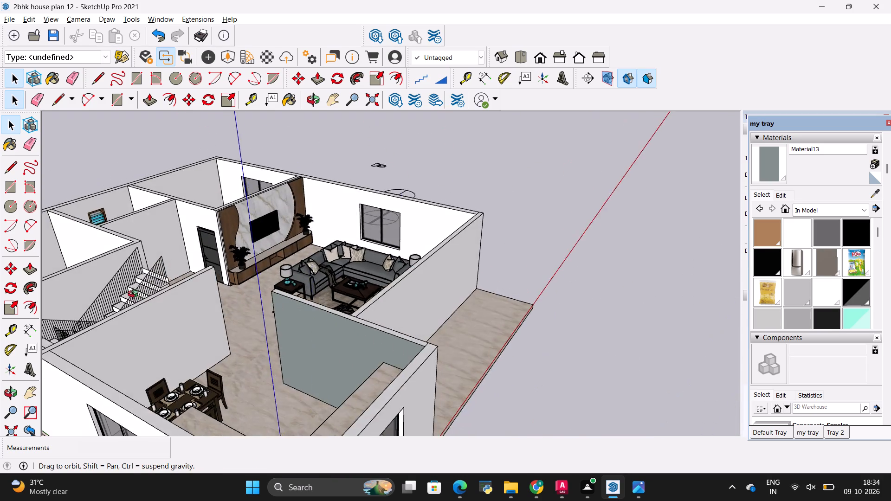
{"action": "middle_click_drag", "start_coordinate": [135, 295], "coordinate": [160, 328]}
{"action": "key", "text": "space"}
{"action": "left_click", "coordinate": [515, 272]}
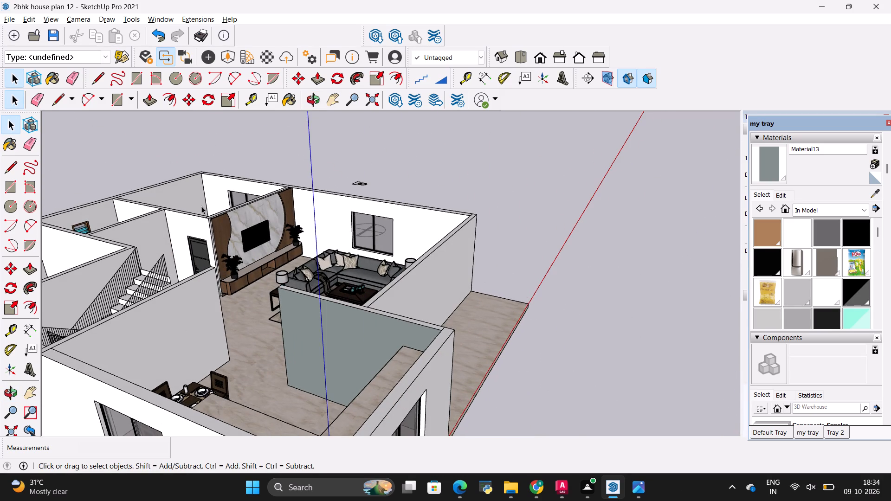
{"action": "scroll", "coordinate": [216, 209], "scroll_direction": "up", "scroll_amount": 7}
{"action": "middle_click_drag", "start_coordinate": [279, 256], "coordinate": [239, 278]}
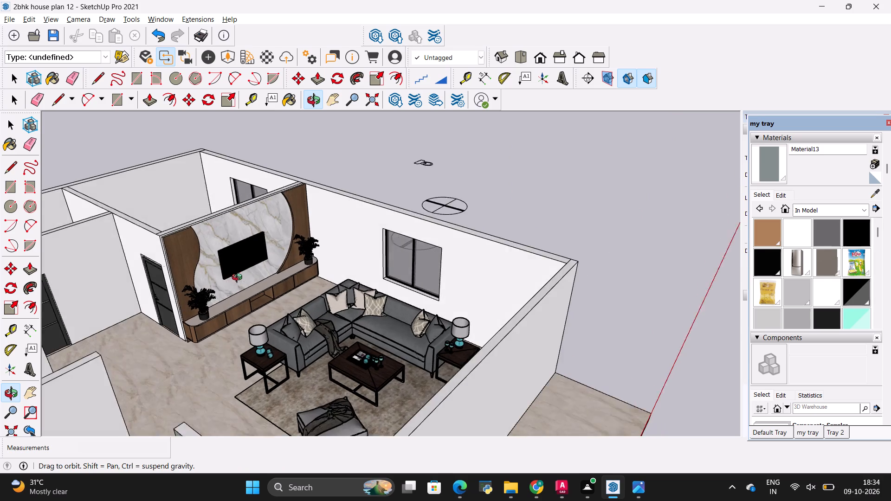
{"action": "middle_click_drag", "start_coordinate": [239, 278], "coordinate": [430, 298]}
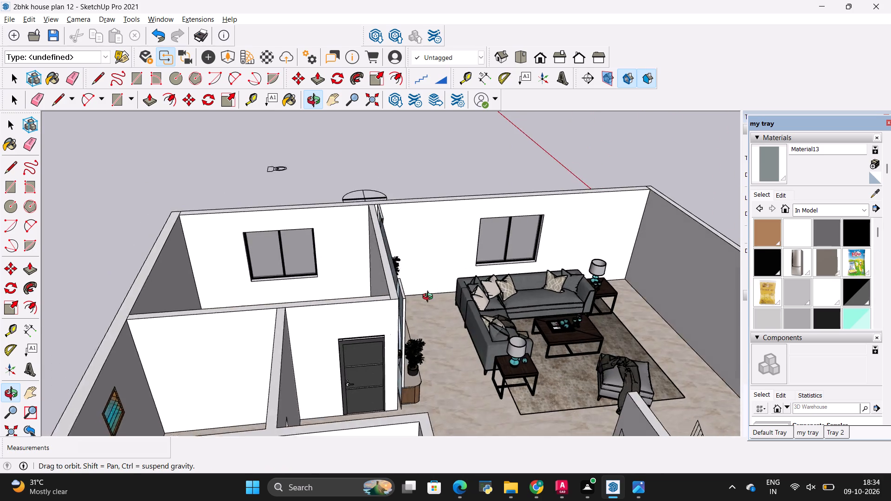
{"action": "middle_click_drag", "start_coordinate": [430, 298], "coordinate": [446, 301]}
Rotate the sofa set 180° on the floor plane about a point on the living room floor beside it.
{"action": "left_click", "coordinate": [541, 332]}
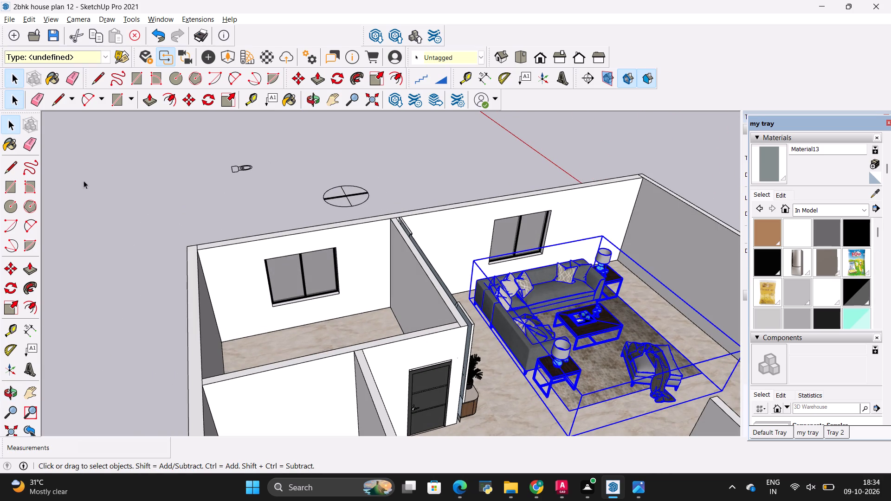
{"action": "left_click", "coordinate": [394, 76]}
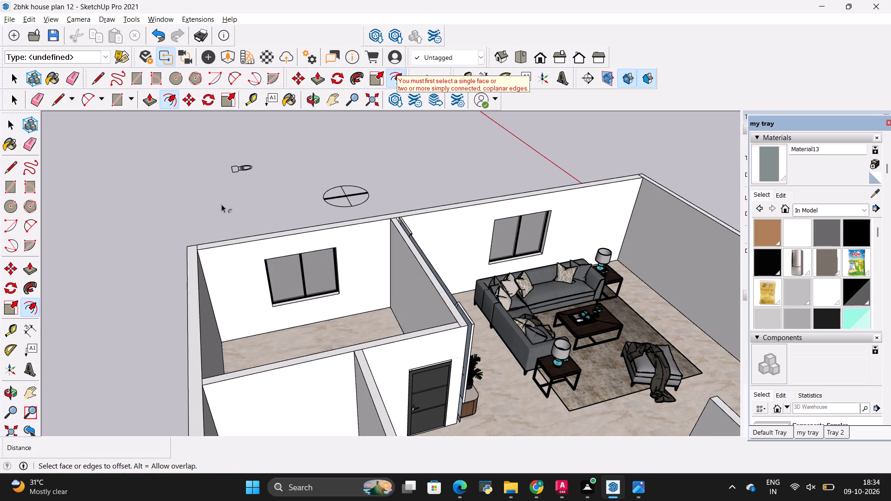
{"action": "scroll", "coordinate": [217, 207], "scroll_direction": "down", "scroll_amount": 4}
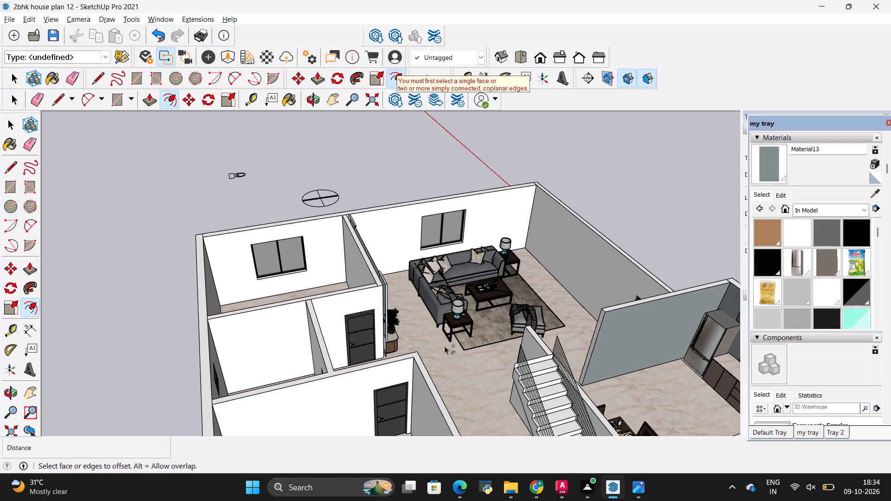
{"action": "scroll", "coordinate": [166, 286], "scroll_direction": "down", "scroll_amount": 6}
{"action": "scroll", "coordinate": [150, 223], "scroll_direction": "down", "scroll_amount": 4}
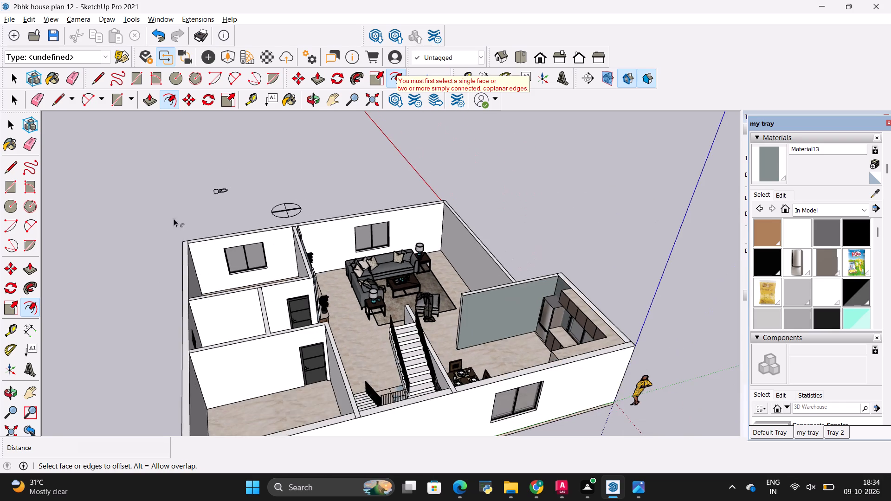
{"action": "scroll", "coordinate": [345, 242], "scroll_direction": "up", "scroll_amount": 5}
{"action": "key", "text": "space"}
{"action": "left_click", "coordinate": [357, 265]}
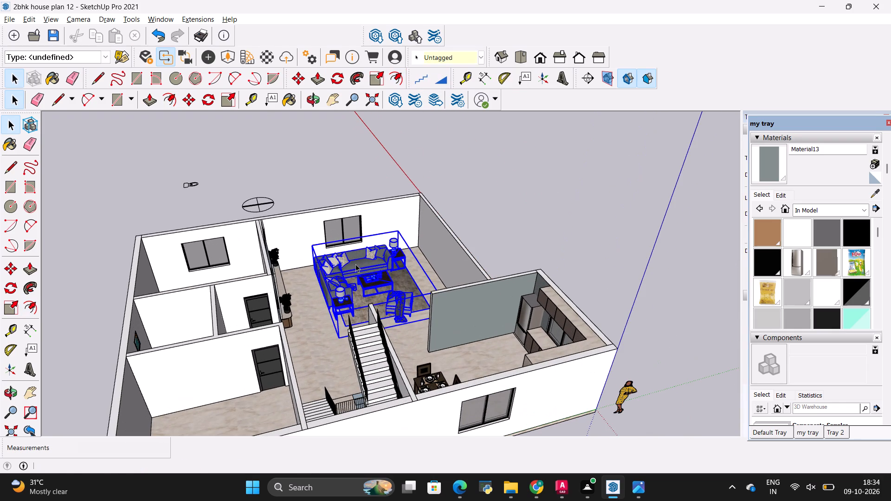
{"action": "left_click", "coordinate": [333, 86]}
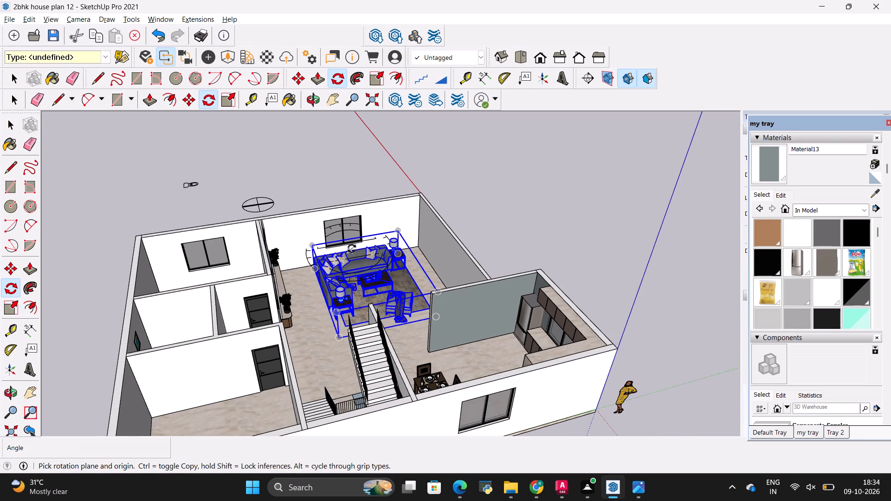
{"action": "middle_click_drag", "start_coordinate": [352, 249], "coordinate": [366, 372]}
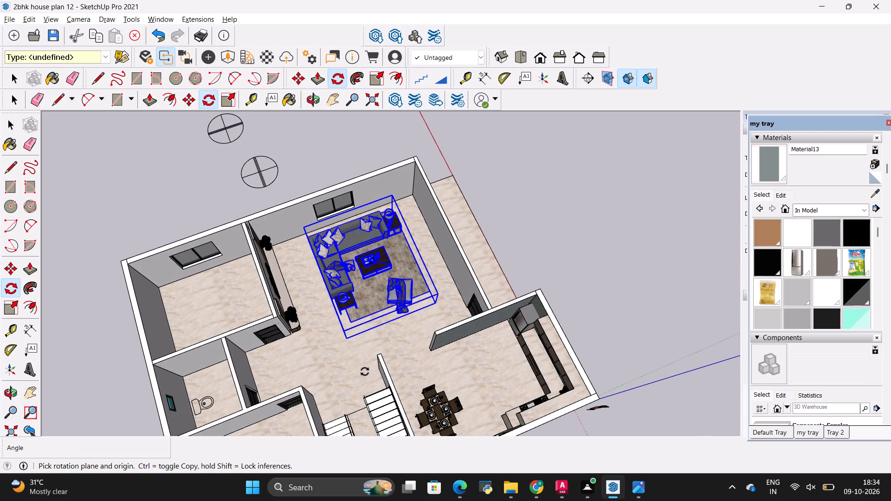
{"action": "left_click", "coordinate": [312, 270]}
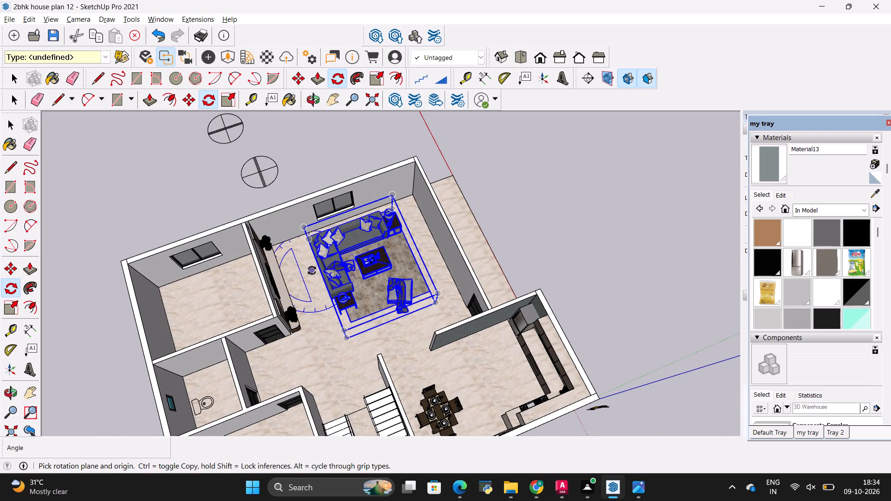
{"action": "left_click", "coordinate": [342, 350]}
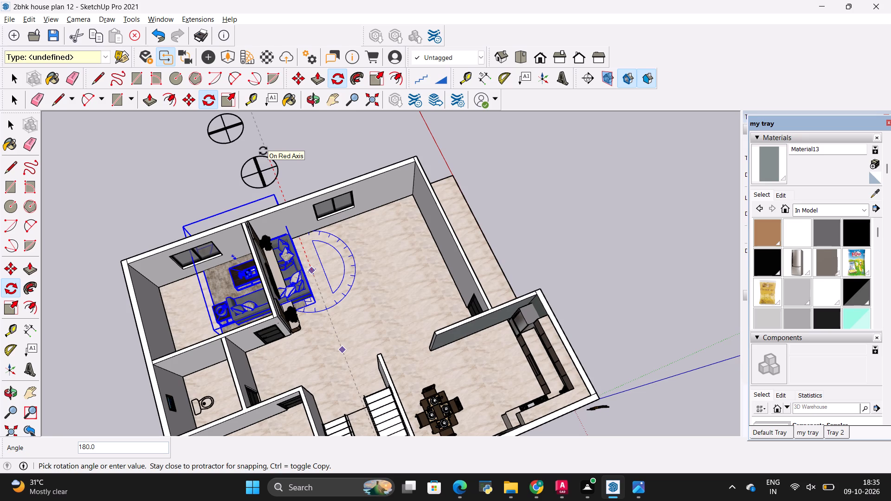
{"action": "left_click", "coordinate": [263, 151]}
{"action": "key", "text": "space"}
{"action": "left_click", "coordinate": [222, 173]}
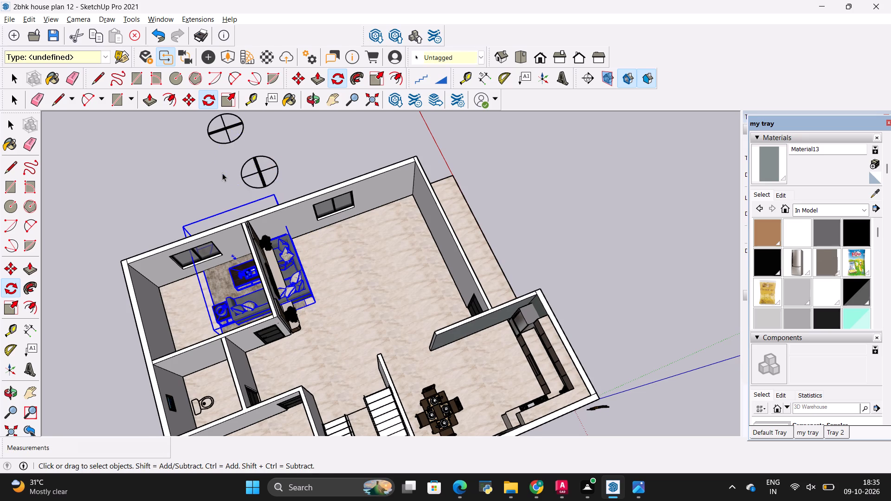
Move the rotated sofa set about 20' 2" back into the living room, toward the wall opposite the TV unit.
{"action": "left_click", "coordinate": [288, 283]}
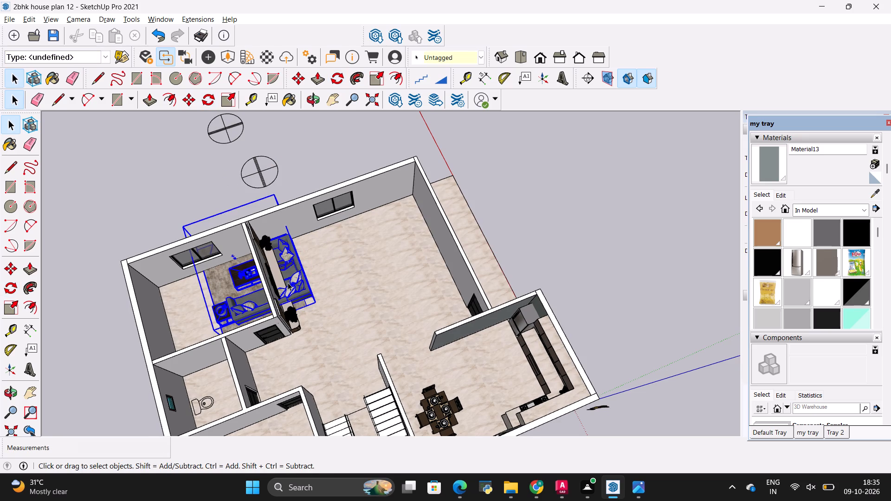
{"action": "key", "text": "m"}
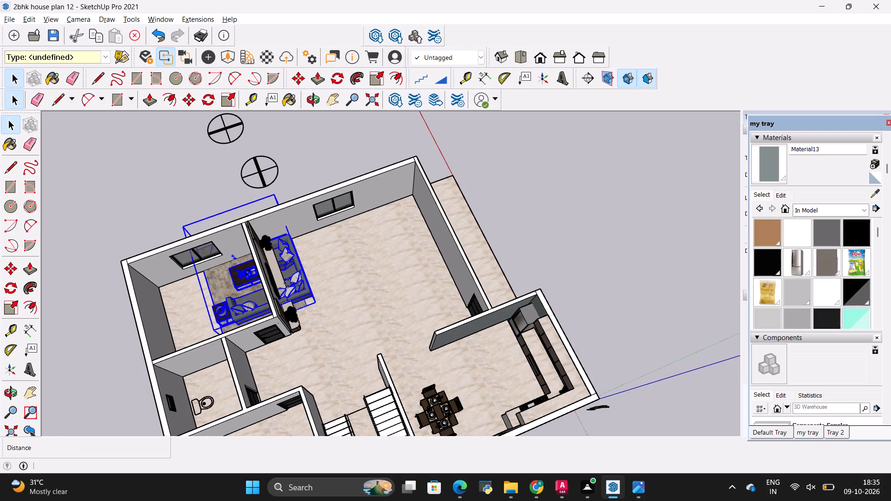
{"action": "left_click", "coordinate": [316, 304]}
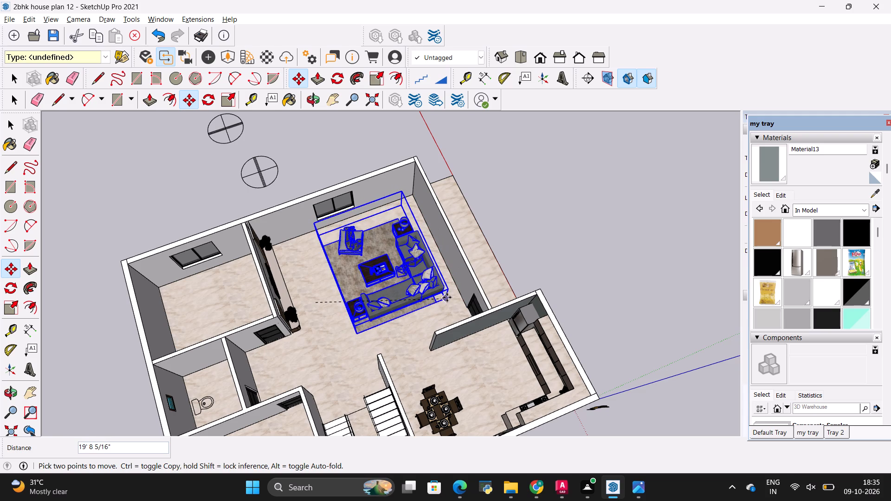
{"action": "scroll", "coordinate": [439, 300], "scroll_direction": "up", "scroll_amount": 4}
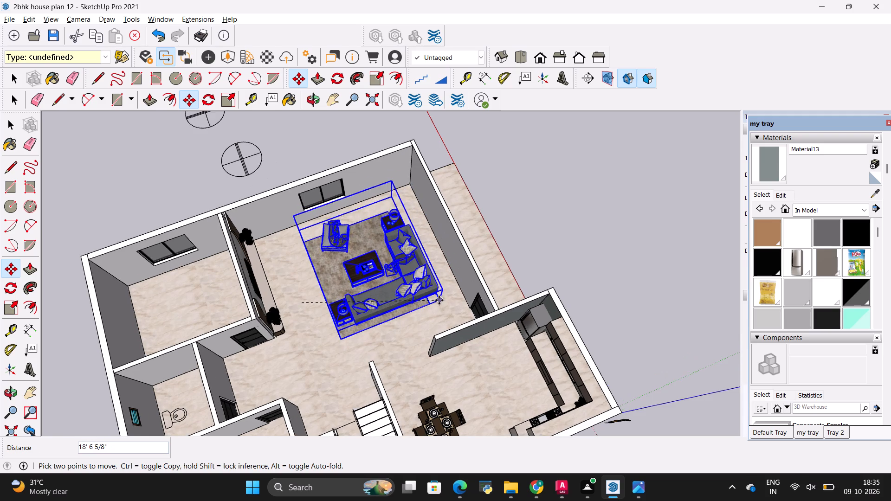
{"action": "scroll", "coordinate": [439, 300], "scroll_direction": "up", "scroll_amount": 4}
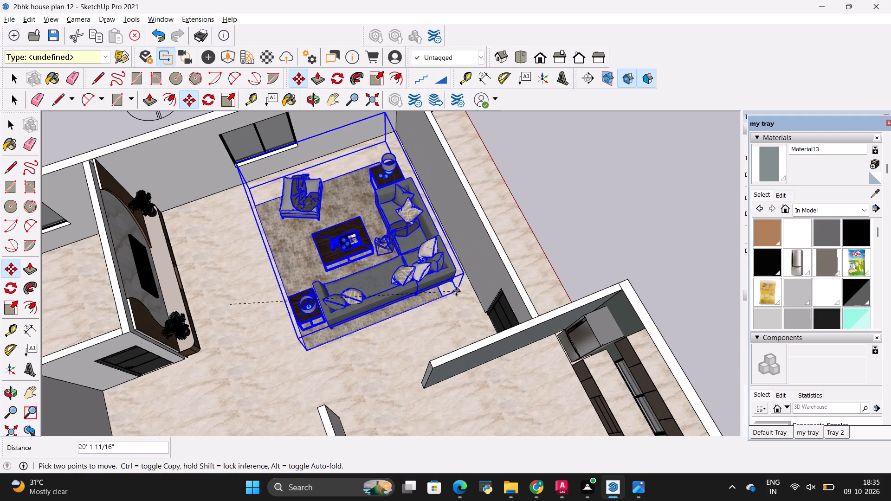
{"action": "left_click", "coordinate": [456, 291]}
{"action": "key", "text": "space"}
{"action": "left_click", "coordinate": [515, 224]}
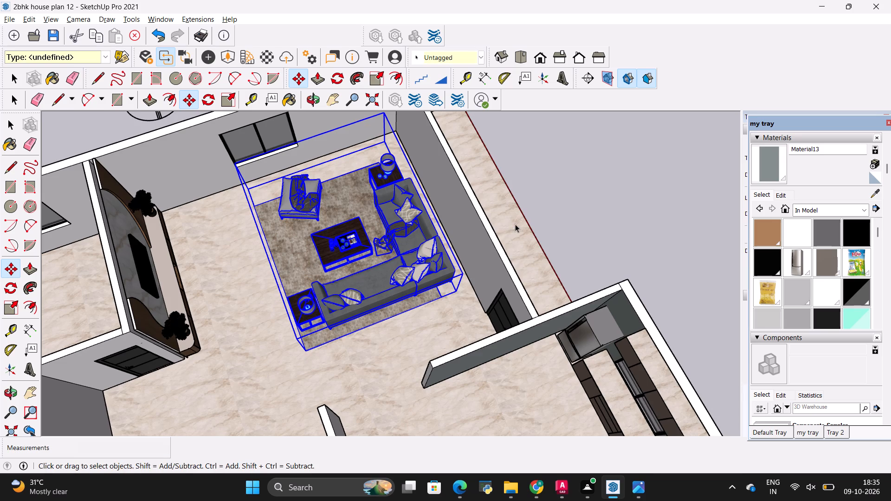
Check the rotated sofa set's placement in the living room against the TV wall, window wall, staircase and kitchen partition.
{"action": "scroll", "coordinate": [513, 246], "scroll_direction": "down", "scroll_amount": 11}
{"action": "middle_click_drag", "start_coordinate": [431, 309], "coordinate": [462, 309]}
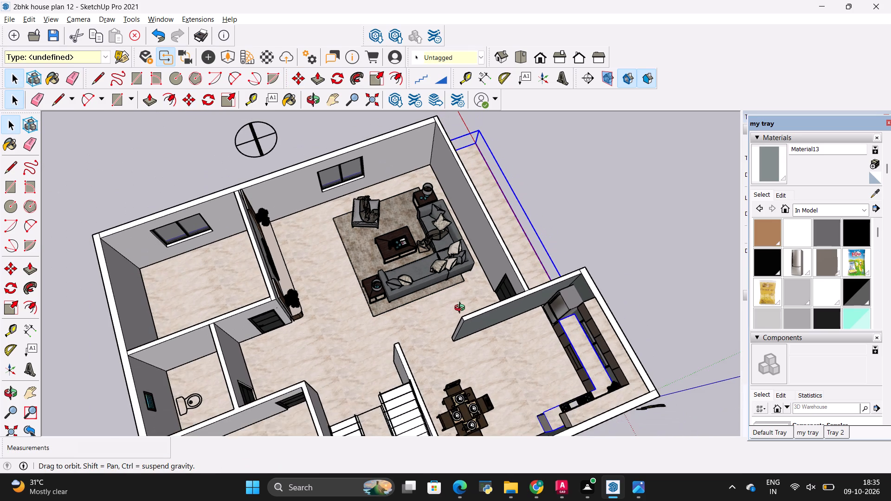
{"action": "middle_click_drag", "start_coordinate": [462, 309], "coordinate": [554, 160]}
{"action": "key", "text": "space"}
{"action": "left_click", "coordinate": [476, 166]}
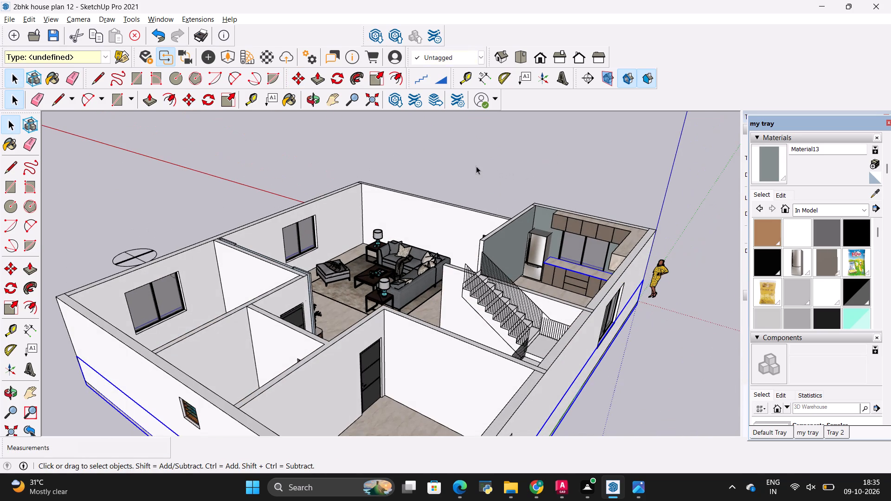
{"action": "scroll", "coordinate": [386, 264], "scroll_direction": "up", "scroll_amount": 19}
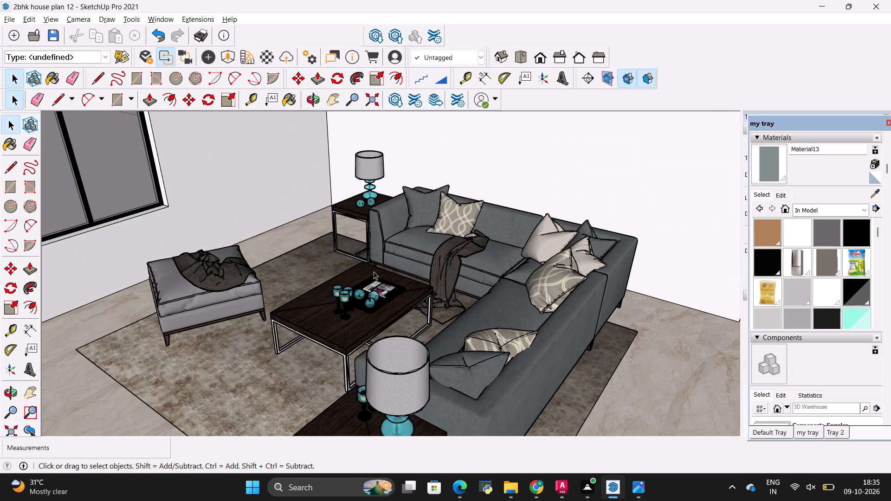
{"action": "scroll", "coordinate": [374, 271], "scroll_direction": "down", "scroll_amount": 6}
{"action": "scroll", "coordinate": [374, 273], "scroll_direction": "down", "scroll_amount": 18}
{"action": "scroll", "coordinate": [374, 273], "scroll_direction": "down", "scroll_amount": 7}
{"action": "middle_click_drag", "start_coordinate": [422, 263], "coordinate": [177, 311]}
{"action": "scroll", "coordinate": [422, 263], "scroll_direction": "up", "scroll_amount": 1}
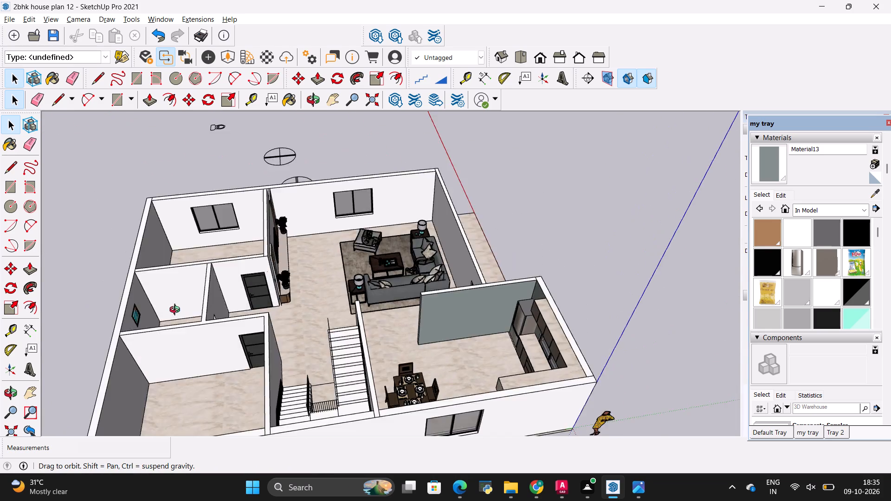
{"action": "middle_click_drag", "start_coordinate": [177, 311], "coordinate": [74, 255]}
{"action": "scroll", "coordinate": [413, 173], "scroll_direction": "up", "scroll_amount": 1}
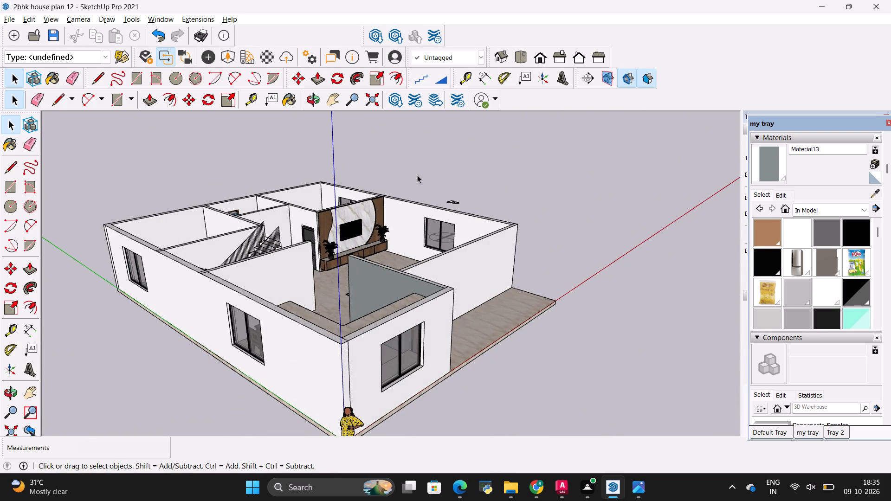
{"action": "scroll", "coordinate": [417, 175], "scroll_direction": "up", "scroll_amount": 10}
{"action": "scroll", "coordinate": [438, 260], "scroll_direction": "up", "scroll_amount": 1}
{"action": "middle_click_drag", "start_coordinate": [438, 260], "coordinate": [446, 325]}
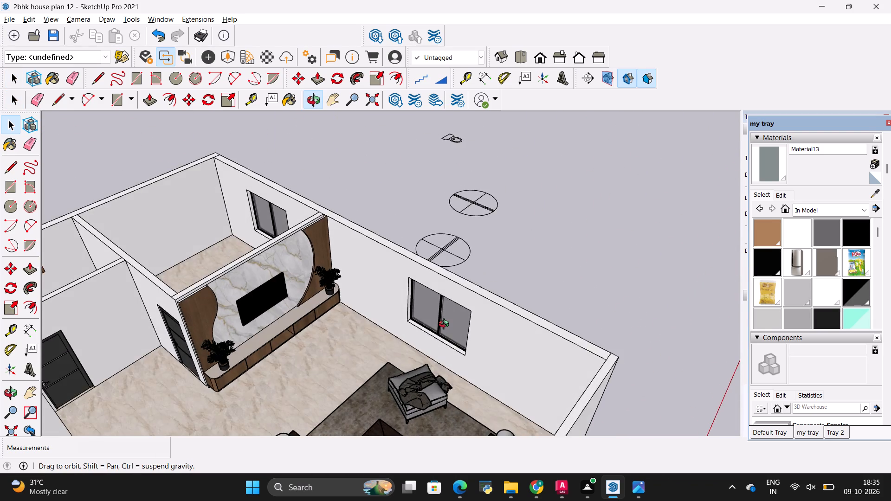
Import the Group_55 curtain model from the ALL 3D WAREHOUSE ITEMS folder into the house model.
{"action": "middle_click_drag", "start_coordinate": [446, 325], "coordinate": [488, 274]}
{"action": "scroll", "coordinate": [439, 205], "scroll_direction": "down", "scroll_amount": 4}
{"action": "middle_click_drag", "start_coordinate": [504, 243], "coordinate": [504, 248]}
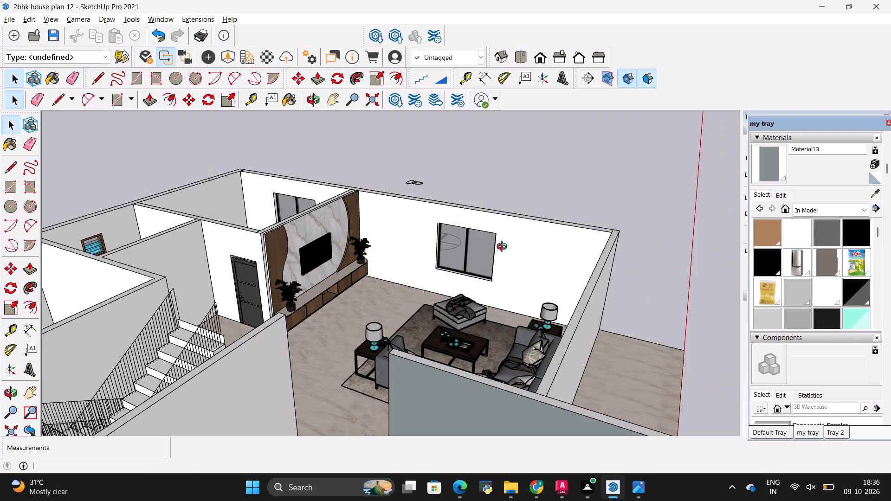
{"action": "middle_click_drag", "start_coordinate": [504, 248], "coordinate": [297, 257]}
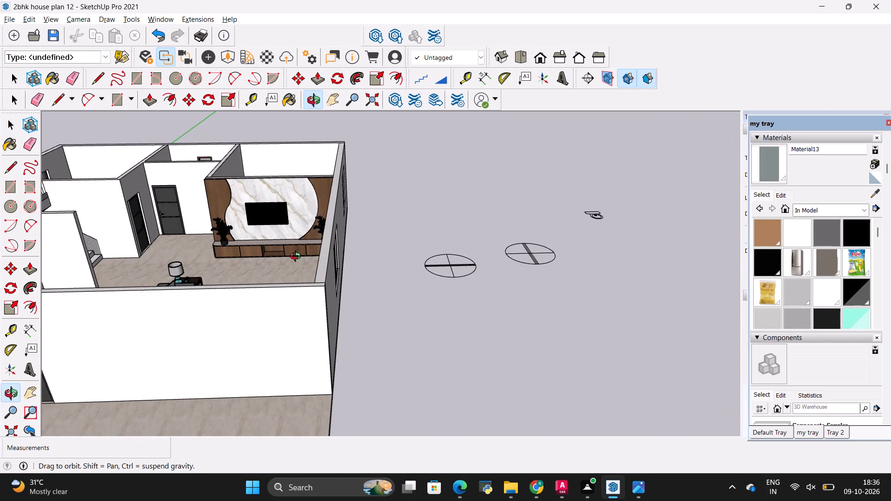
{"action": "middle_click_drag", "start_coordinate": [297, 257], "coordinate": [489, 278]}
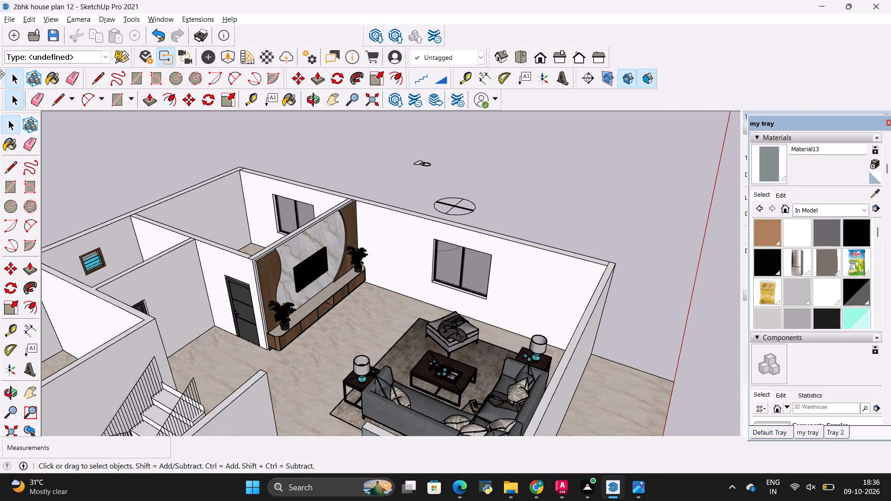
{"action": "left_click", "coordinate": [6, 21]}
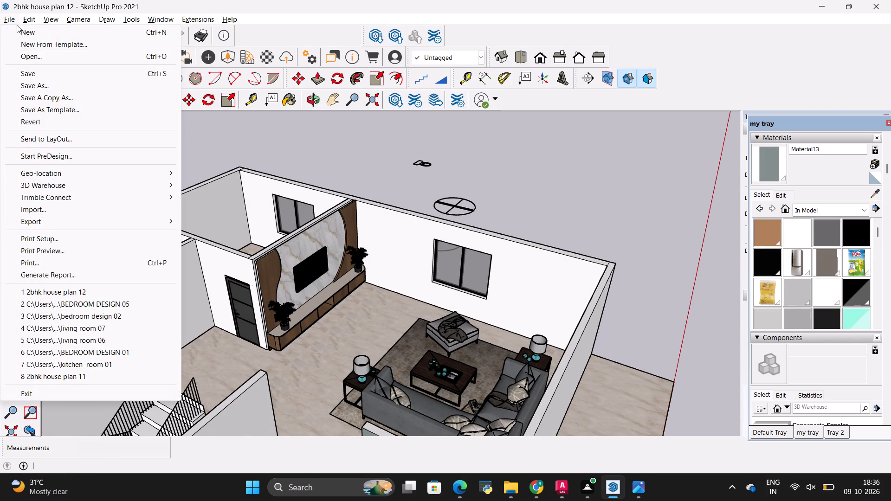
{"action": "left_click", "coordinate": [45, 204]}
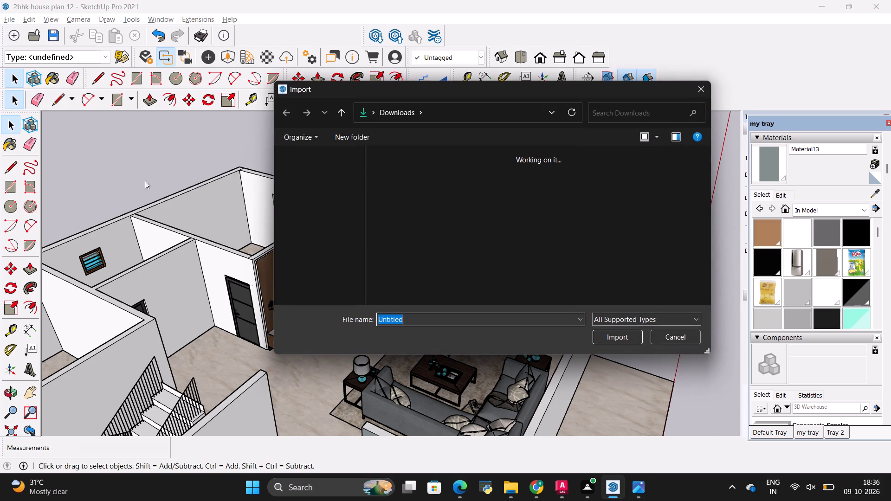
{"action": "scroll", "coordinate": [484, 237], "scroll_direction": "down", "scroll_amount": 1}
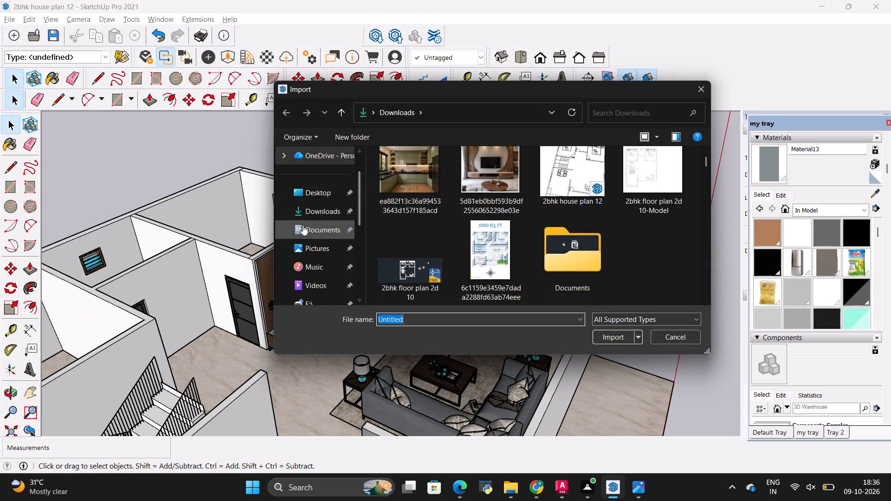
{"action": "scroll", "coordinate": [316, 245], "scroll_direction": "down", "scroll_amount": 2}
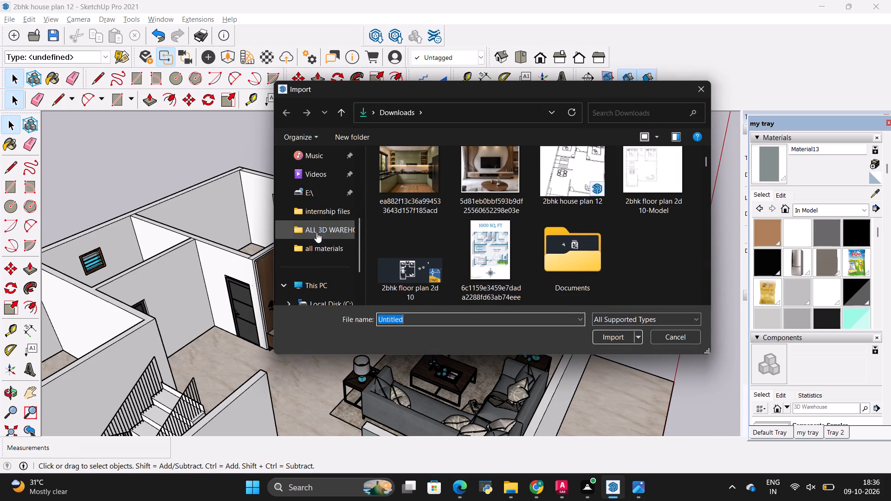
{"action": "left_click", "coordinate": [310, 232]}
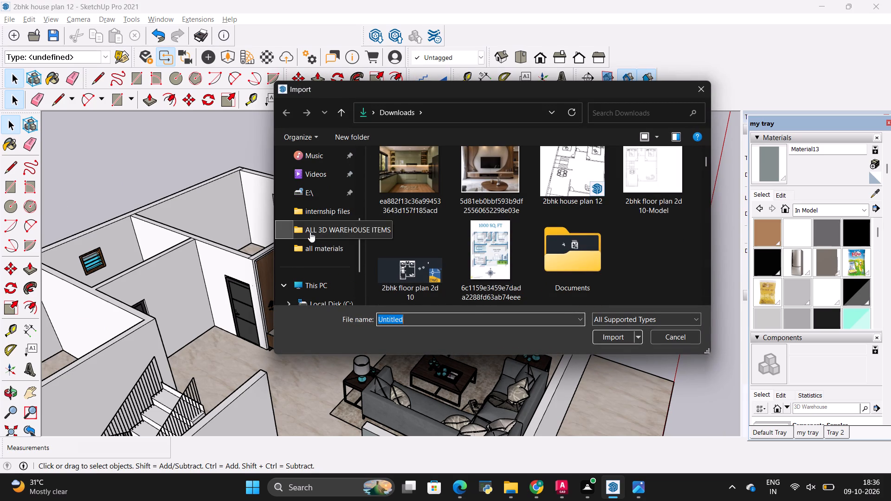
{"action": "left_click", "coordinate": [469, 245]}
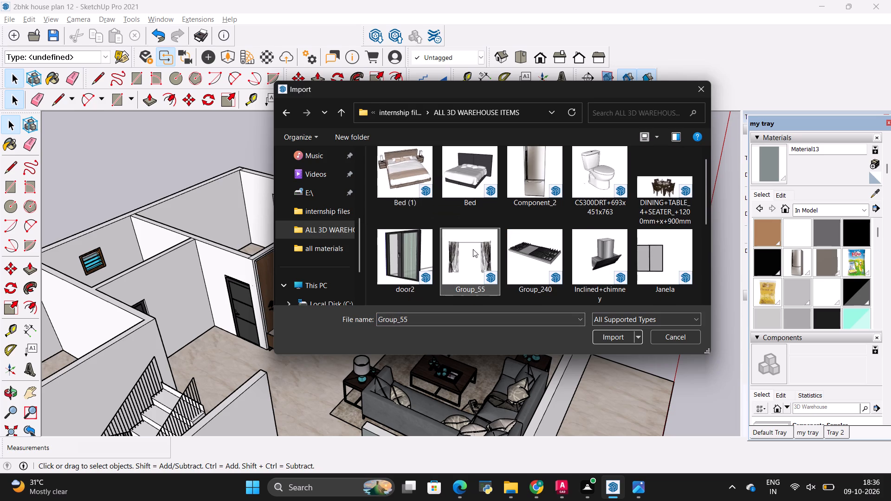
{"action": "left_click", "coordinate": [601, 340]}
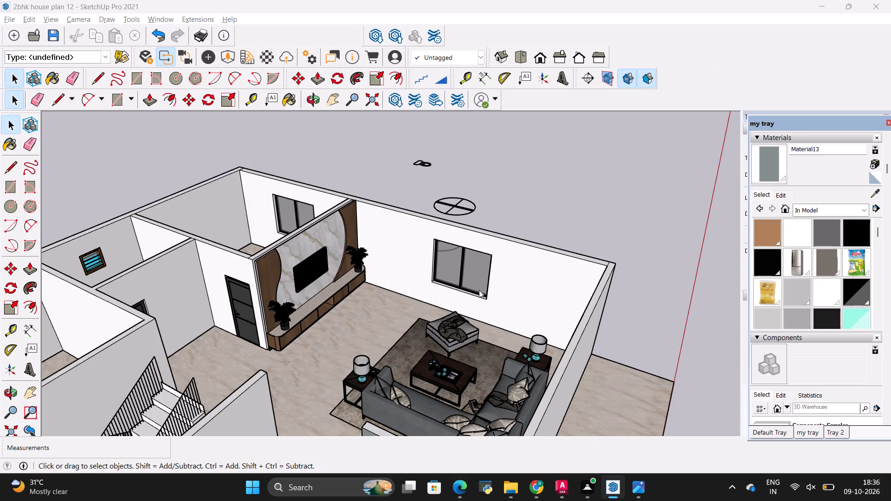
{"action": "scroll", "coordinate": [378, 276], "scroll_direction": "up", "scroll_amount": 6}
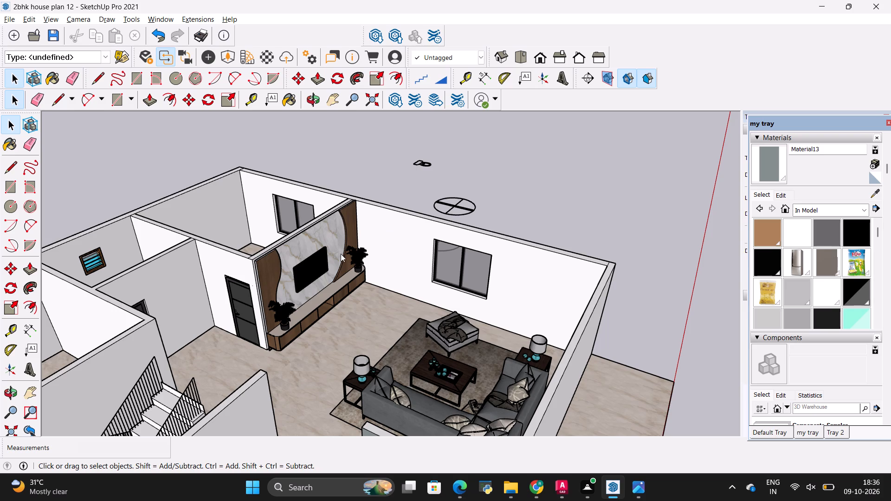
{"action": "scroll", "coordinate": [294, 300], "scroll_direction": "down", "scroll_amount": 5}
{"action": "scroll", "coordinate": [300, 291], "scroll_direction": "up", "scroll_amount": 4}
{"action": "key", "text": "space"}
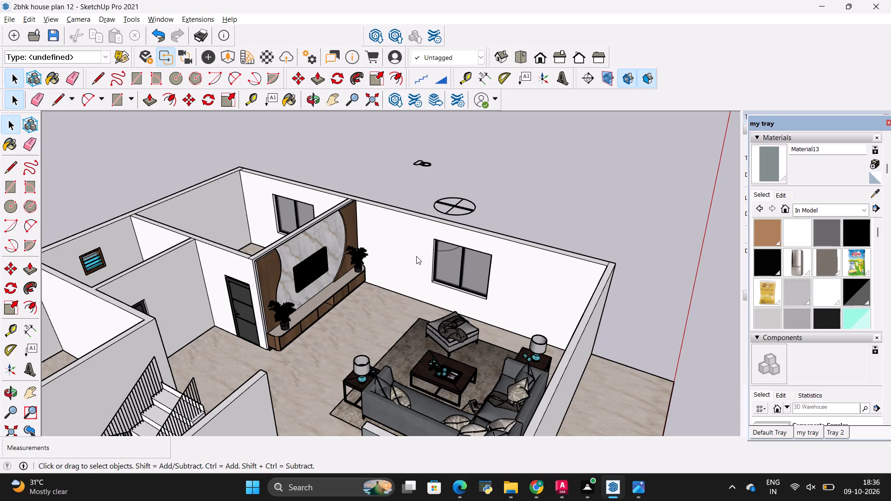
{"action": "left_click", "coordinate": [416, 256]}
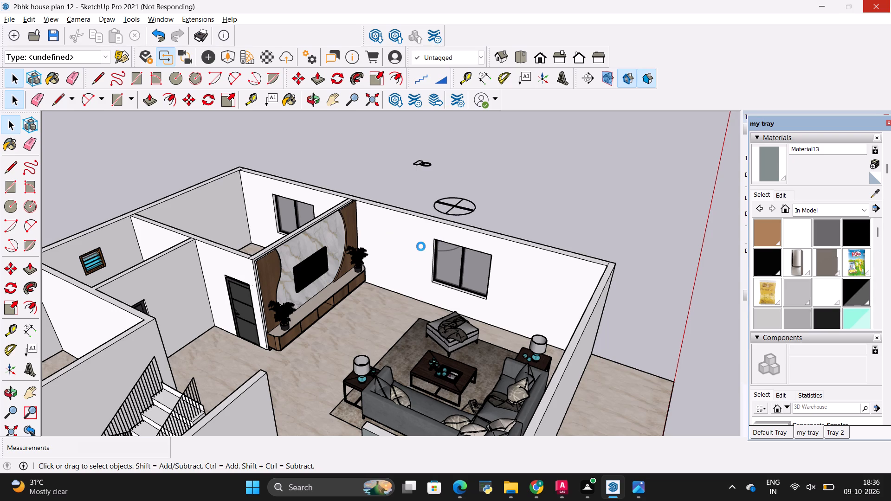
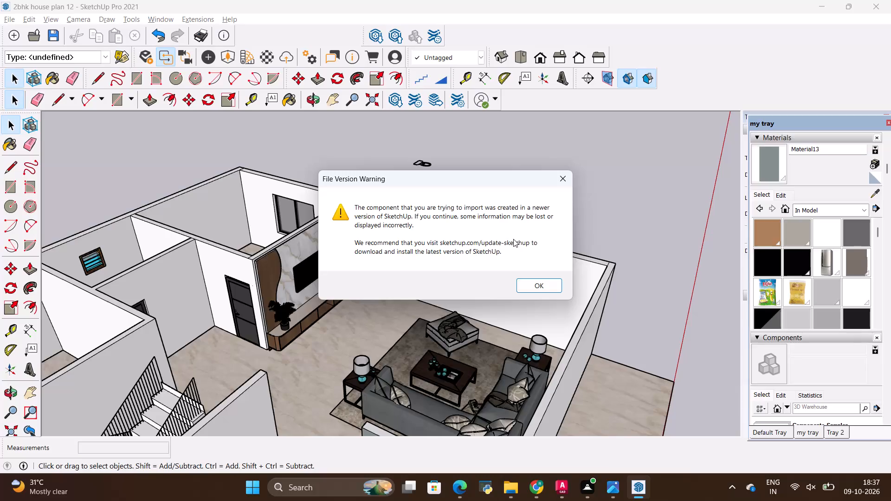
Place the imported curtain model on the ground outside the house, beyond the living room window wall.
{"action": "scroll", "coordinate": [500, 240], "scroll_direction": "down", "scroll_amount": 1}
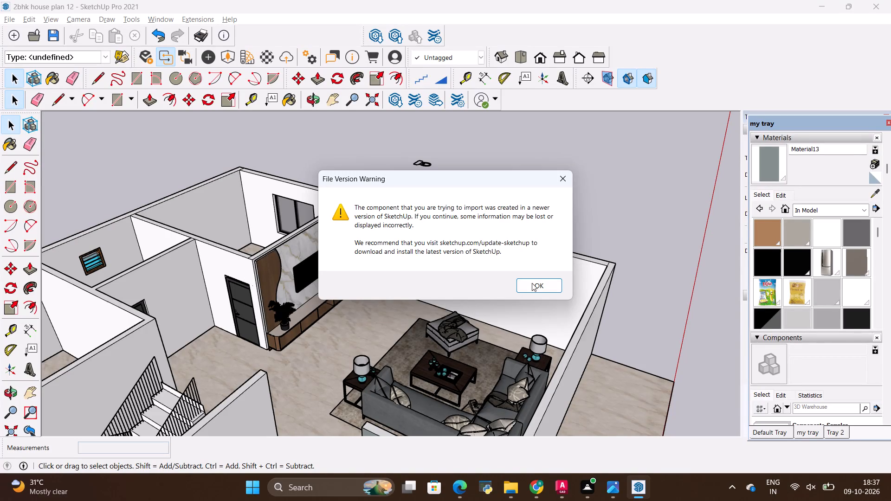
{"action": "left_click", "coordinate": [533, 281]}
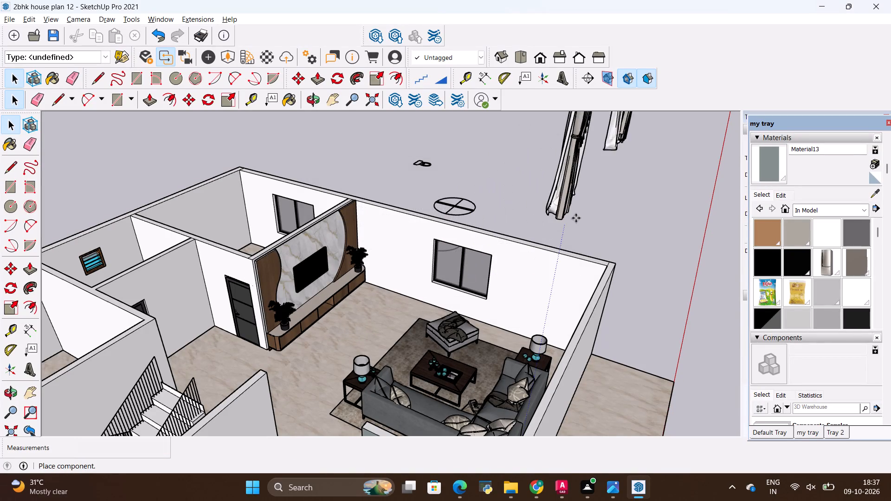
{"action": "scroll", "coordinate": [443, 298], "scroll_direction": "down", "scroll_amount": 5}
{"action": "scroll", "coordinate": [349, 305], "scroll_direction": "down", "scroll_amount": 5}
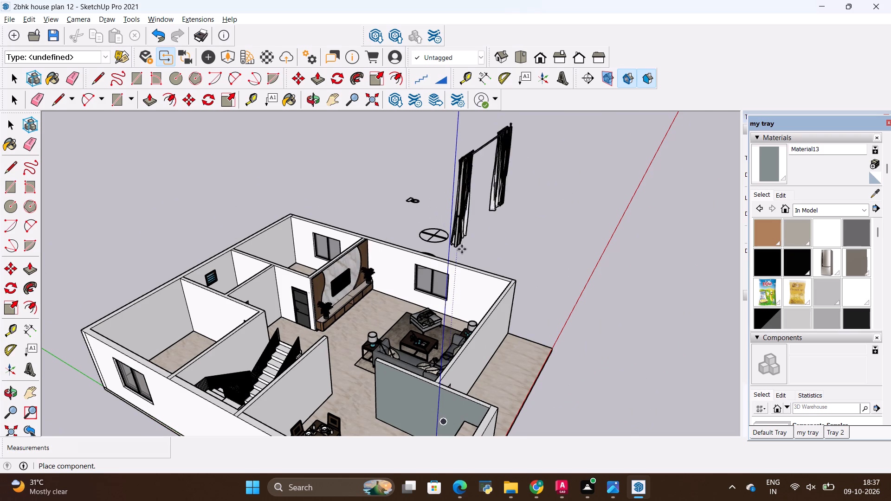
{"action": "left_click", "coordinate": [488, 258]}
Rotate the curtain model 90° on the ground plane so it runs parallel to the living room window wall.
{"action": "middle_click_drag", "start_coordinate": [496, 294], "coordinate": [440, 304]}
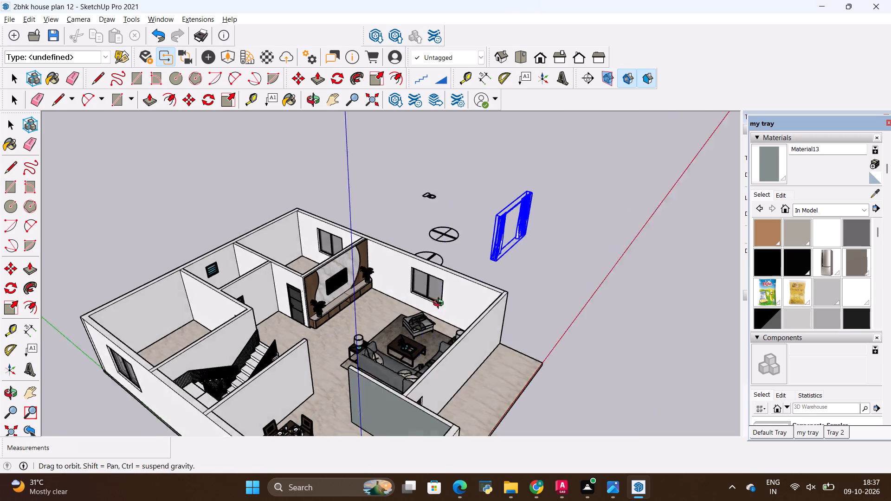
{"action": "middle_click_drag", "start_coordinate": [440, 304], "coordinate": [399, 291]}
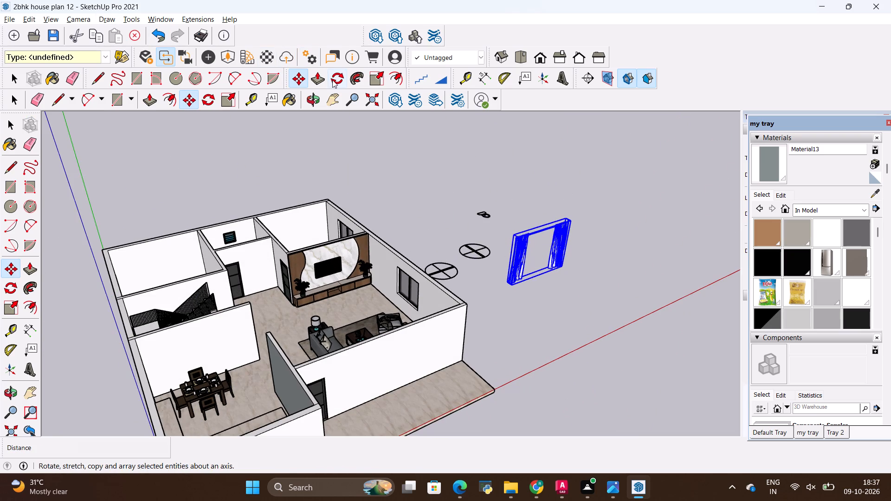
{"action": "left_click", "coordinate": [332, 80]}
{"action": "left_click", "coordinate": [526, 296]}
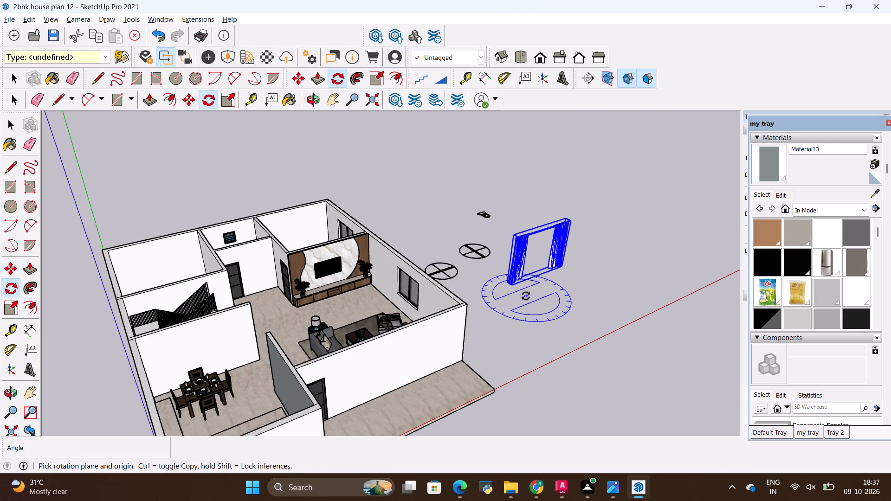
{"action": "left_click", "coordinate": [579, 270]}
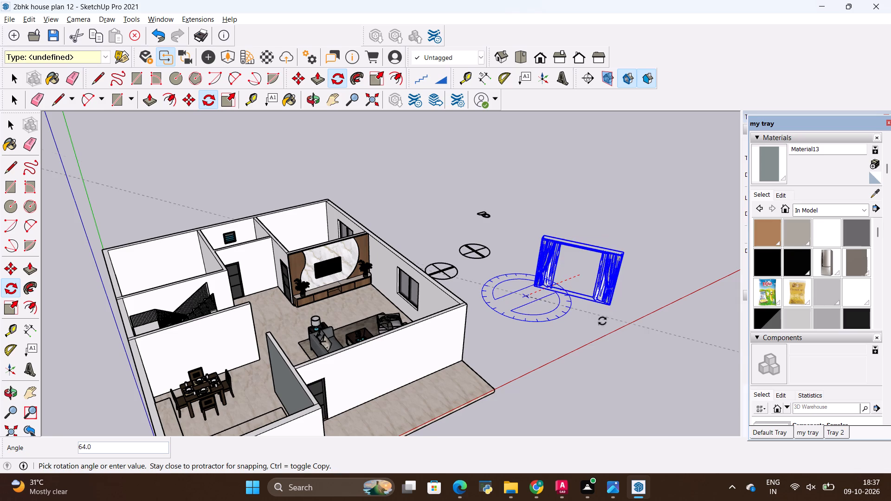
{"action": "left_click", "coordinate": [616, 359]}
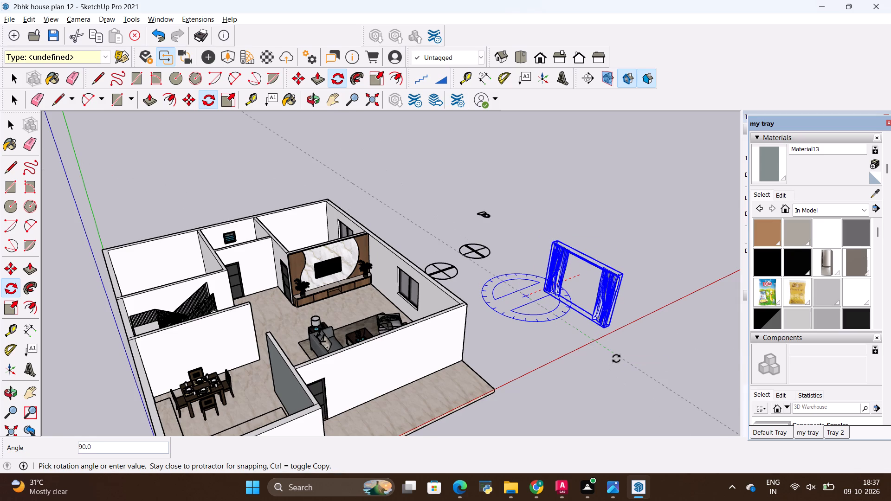
{"action": "key", "text": "space"}
{"action": "left_click", "coordinate": [583, 315]}
Move the curtain model about 28' 6" by its top corner onto the inside of the living room window wall, around the window.
{"action": "scroll", "coordinate": [596, 306], "scroll_direction": "up", "scroll_amount": 10}
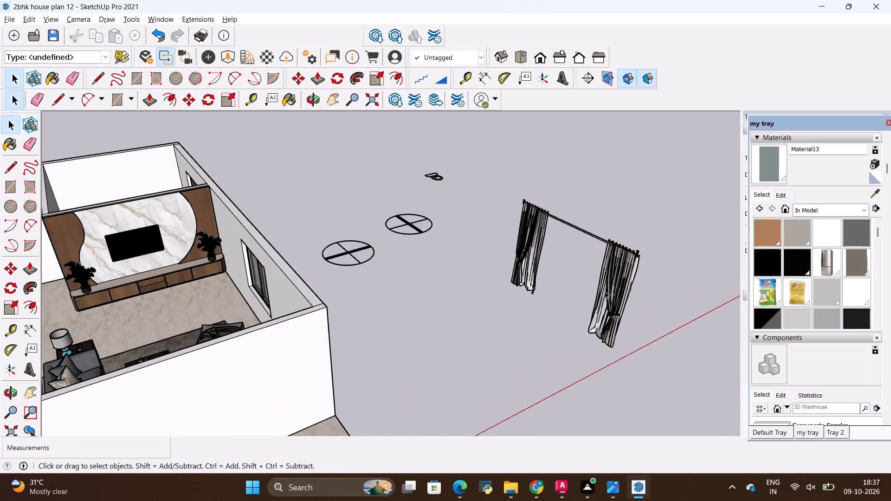
{"action": "scroll", "coordinate": [614, 285], "scroll_direction": "up", "scroll_amount": 3}
{"action": "left_click", "coordinate": [616, 283]}
{"action": "scroll", "coordinate": [619, 281], "scroll_direction": "down", "scroll_amount": 12}
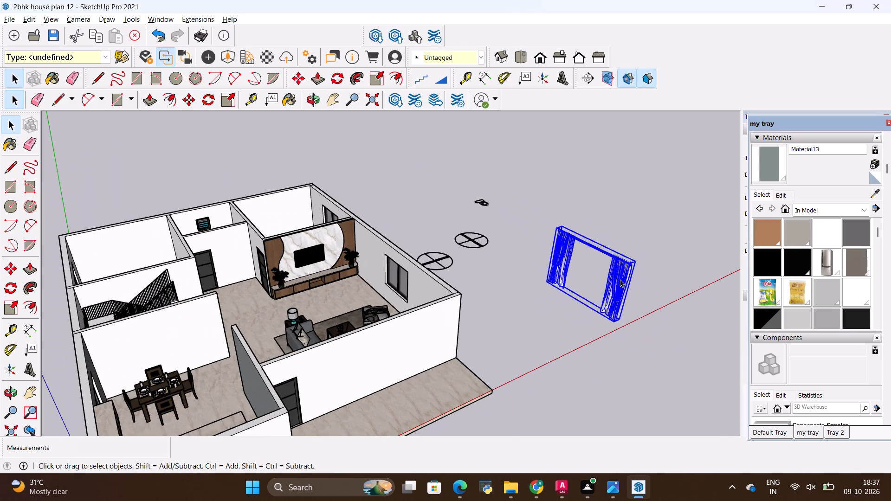
{"action": "key", "text": "m"}
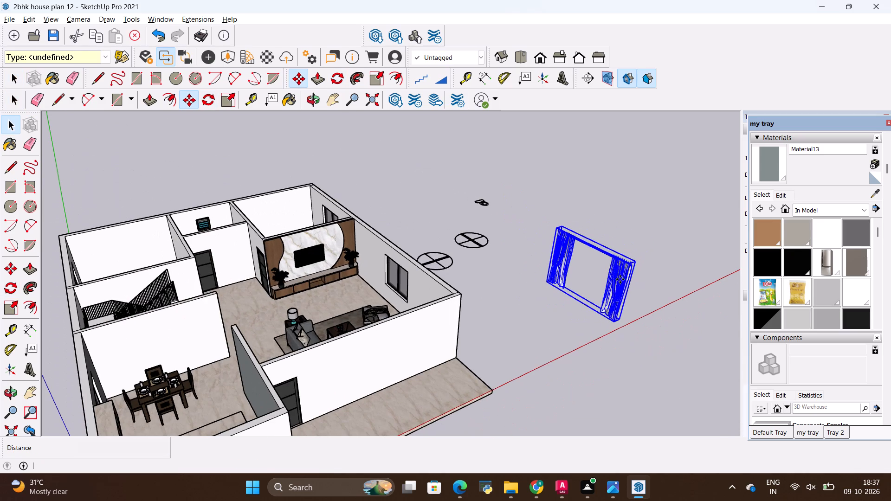
{"action": "left_click", "coordinate": [638, 267]}
{"action": "scroll", "coordinate": [353, 287], "scroll_direction": "up", "scroll_amount": 2}
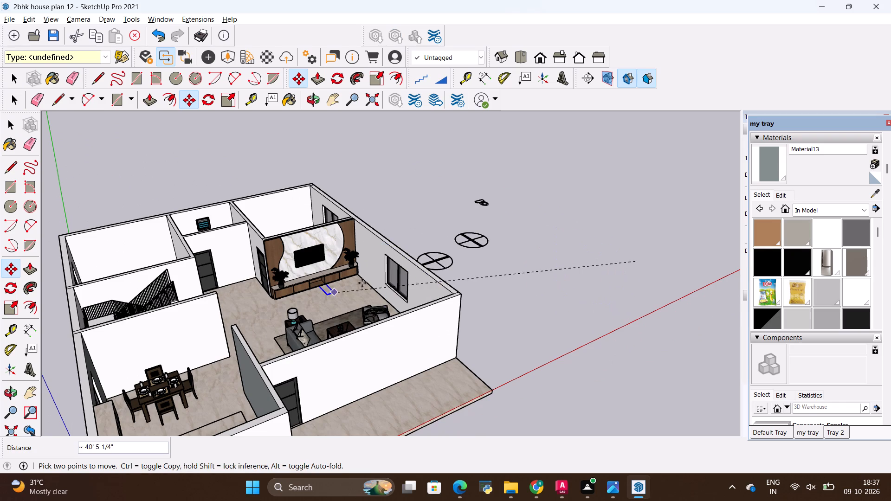
{"action": "scroll", "coordinate": [362, 283], "scroll_direction": "up", "scroll_amount": 4}
{"action": "scroll", "coordinate": [462, 287], "scroll_direction": "up", "scroll_amount": 3}
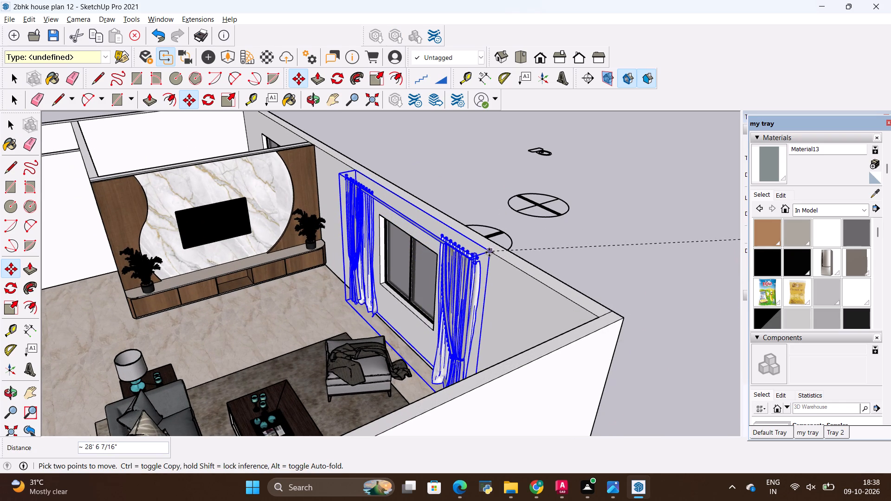
{"action": "left_click", "coordinate": [489, 252]}
{"action": "key", "text": "space"}
{"action": "left_click", "coordinate": [553, 267]}
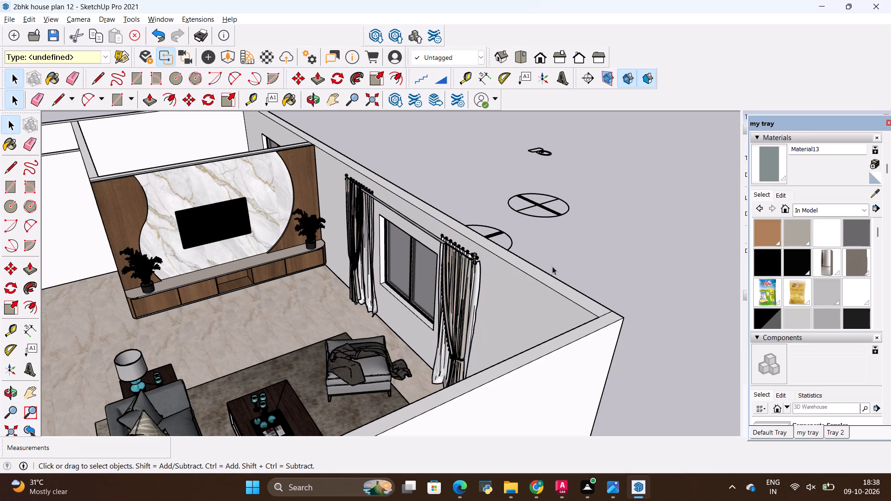
Check how the curtains hang around the living room window from inside the room.
{"action": "middle_click_drag", "start_coordinate": [441, 308], "coordinate": [593, 278]}
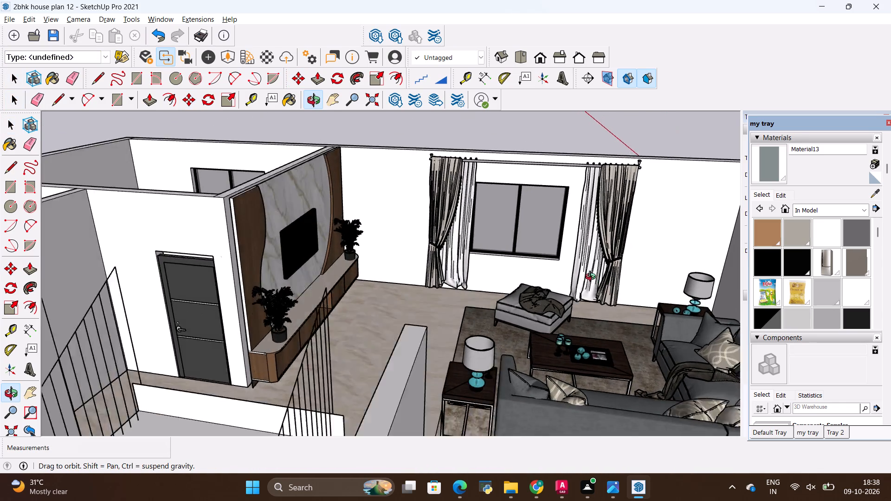
{"action": "middle_click_drag", "start_coordinate": [593, 278], "coordinate": [567, 282]}
{"action": "middle_click_drag", "start_coordinate": [567, 282], "coordinate": [558, 291]}
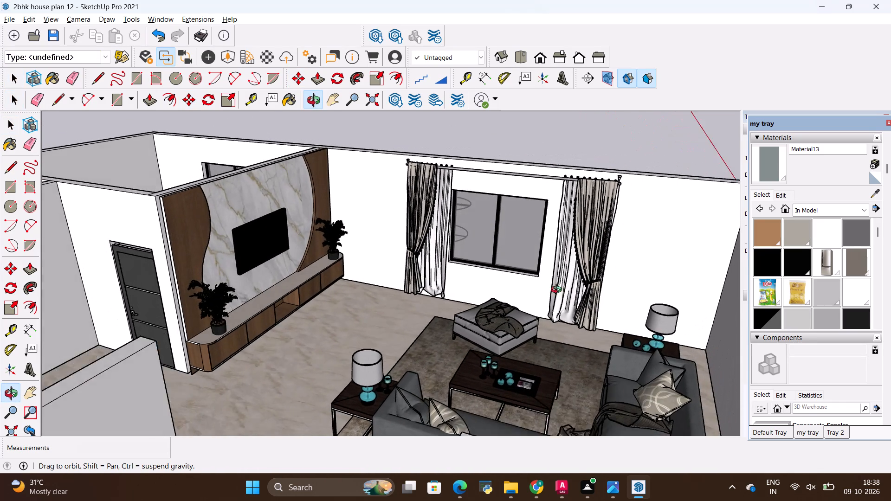
{"action": "middle_click_drag", "start_coordinate": [558, 291], "coordinate": [551, 295]}
{"action": "scroll", "coordinate": [503, 172], "scroll_direction": "up", "scroll_amount": 3}
{"action": "scroll", "coordinate": [506, 198], "scroll_direction": "down", "scroll_amount": 4}
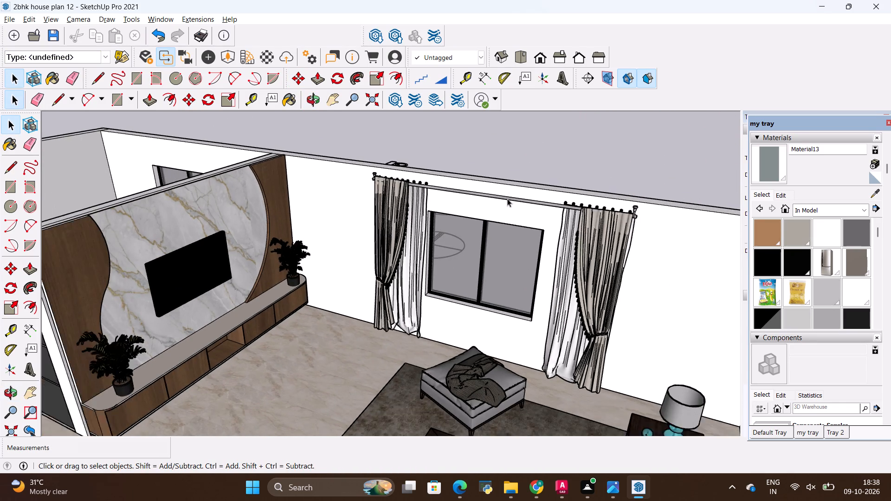
{"action": "left_click", "coordinate": [573, 230]}
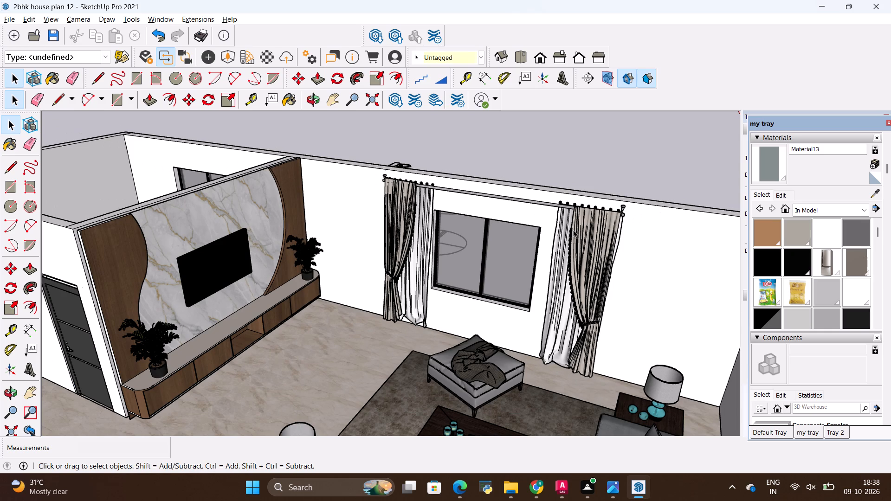
{"action": "scroll", "coordinate": [556, 196], "scroll_direction": "up", "scroll_amount": 1}
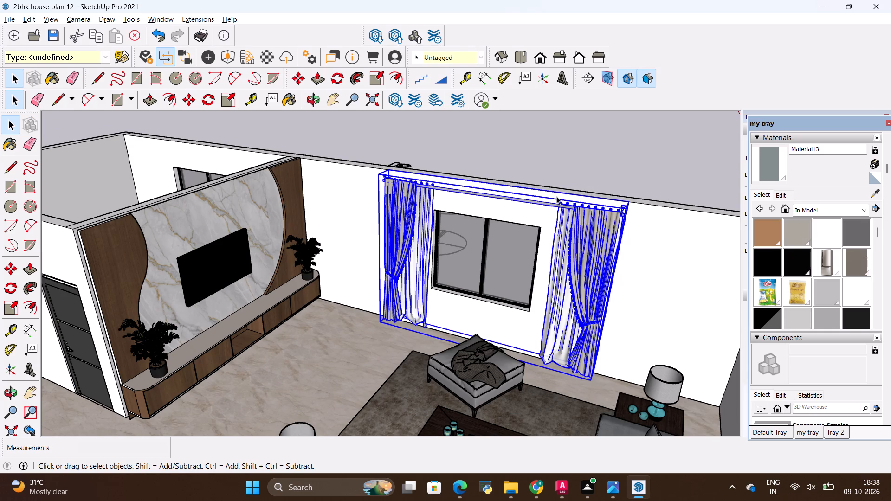
{"action": "scroll", "coordinate": [556, 196], "scroll_direction": "up", "scroll_amount": 1}
{"action": "scroll", "coordinate": [554, 199], "scroll_direction": "down", "scroll_amount": 4}
Inside the curtain model, scale the sheer panel on the side away from the TV wall about 1.42 along red toward the window.
{"action": "middle_click_drag", "start_coordinate": [533, 269], "coordinate": [639, 333]}
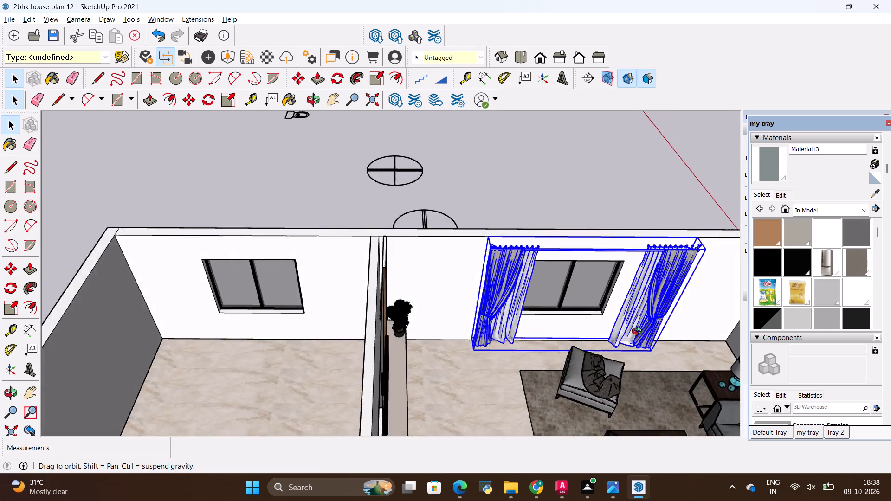
{"action": "middle_click_drag", "start_coordinate": [639, 333], "coordinate": [685, 264]}
{"action": "scroll", "coordinate": [642, 126], "scroll_direction": "up", "scroll_amount": 2}
{"action": "scroll", "coordinate": [669, 152], "scroll_direction": "up", "scroll_amount": 3}
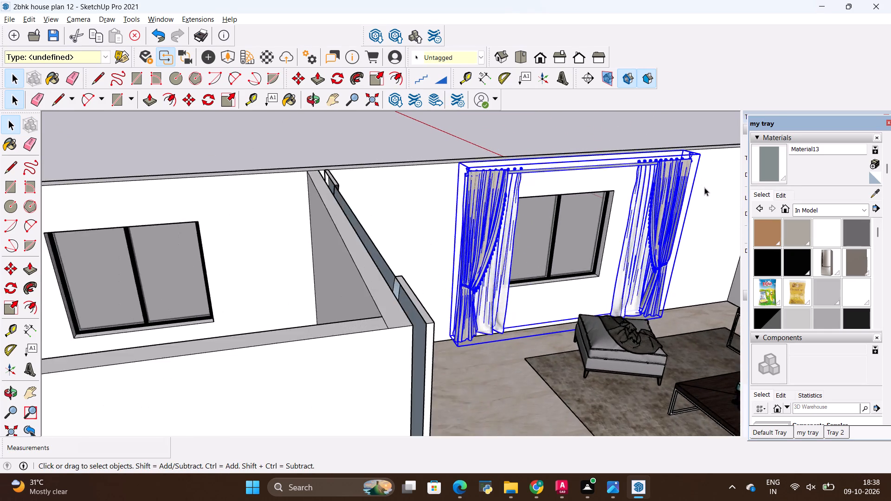
{"action": "scroll", "coordinate": [704, 187], "scroll_direction": "up", "scroll_amount": 4}
{"action": "double_click", "coordinate": [617, 205]}
{"action": "left_click", "coordinate": [617, 205]}
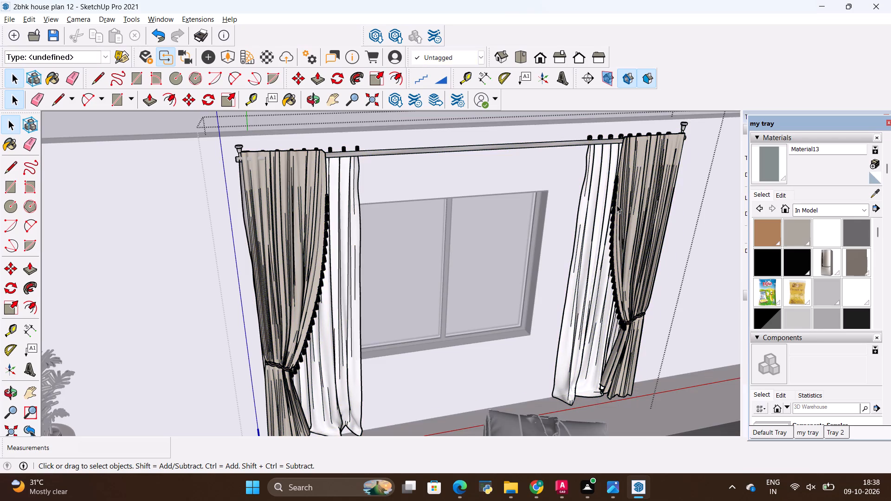
{"action": "triple_click", "coordinate": [617, 205]}
{"action": "double_click", "coordinate": [617, 205]}
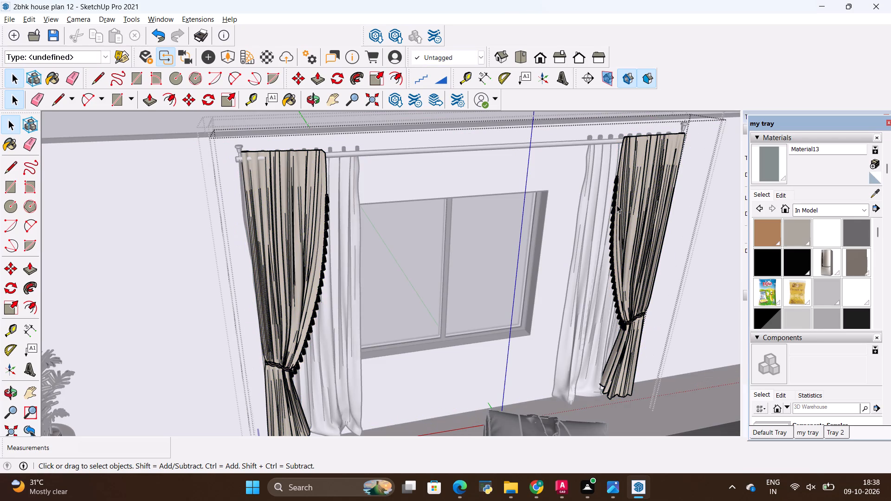
{"action": "left_click", "coordinate": [617, 205]}
{"action": "triple_click", "coordinate": [591, 198]}
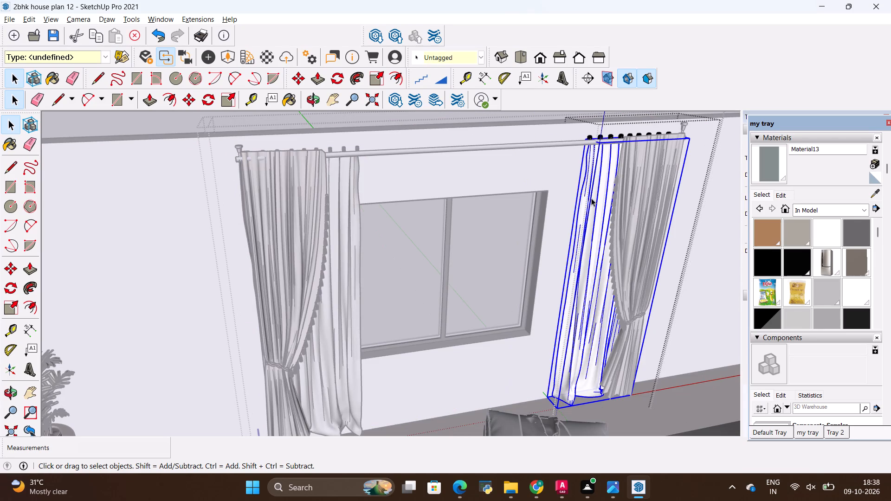
{"action": "key", "text": "s"}
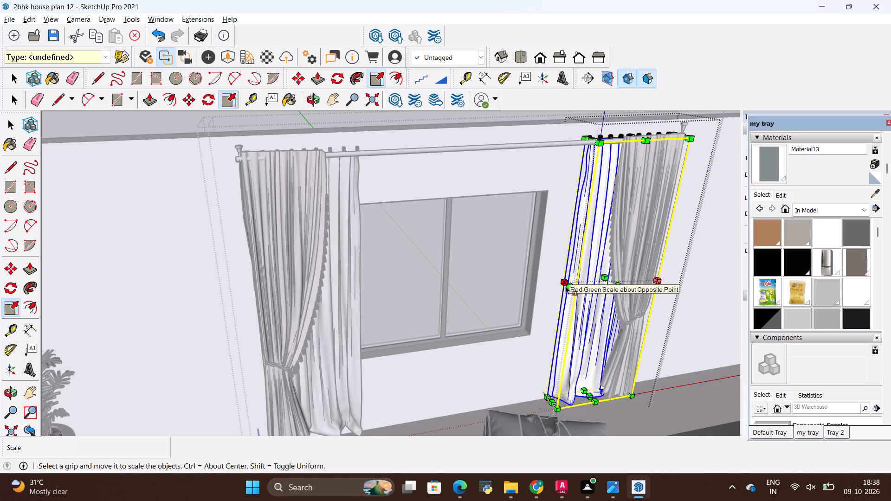
{"action": "left_click", "coordinate": [567, 284]}
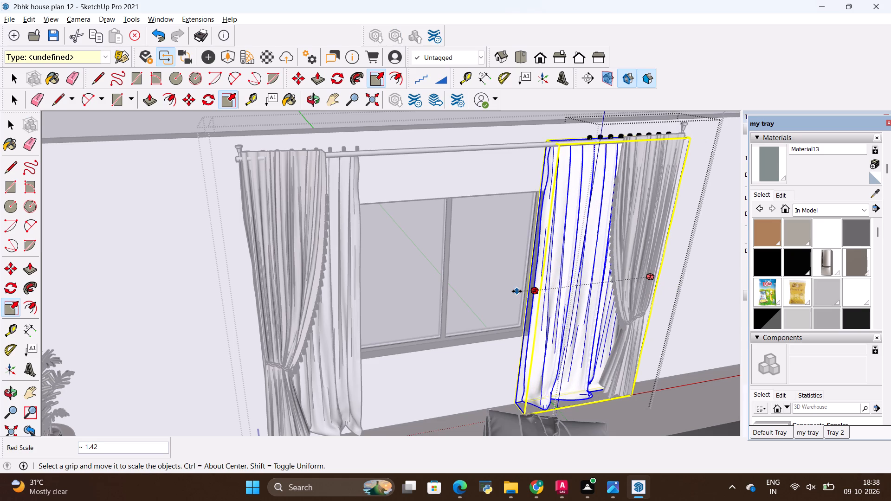
{"action": "left_click", "coordinate": [517, 291]}
{"action": "scroll", "coordinate": [607, 251], "scroll_direction": "down", "scroll_amount": 5}
{"action": "key", "text": "space"}
{"action": "left_click", "coordinate": [576, 129]}
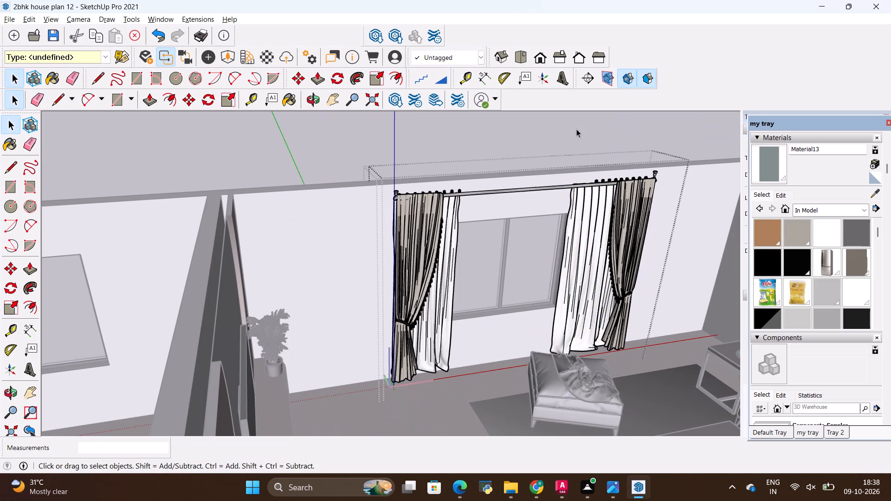
{"action": "middle_click_drag", "start_coordinate": [619, 254], "coordinate": [546, 232]}
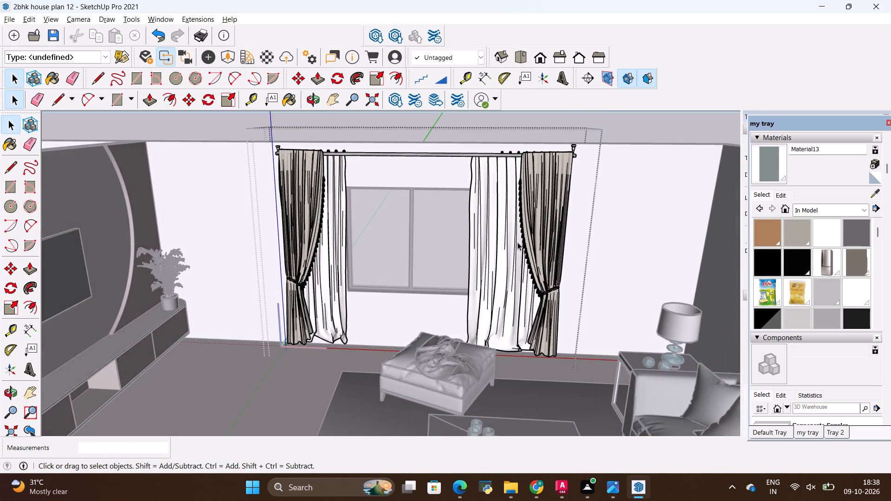
{"action": "scroll", "coordinate": [517, 242], "scroll_direction": "down", "scroll_amount": 5}
{"action": "key", "text": "space"}
{"action": "left_click", "coordinate": [601, 146]}
{"action": "key", "text": "space"}
{"action": "left_click", "coordinate": [615, 117]}
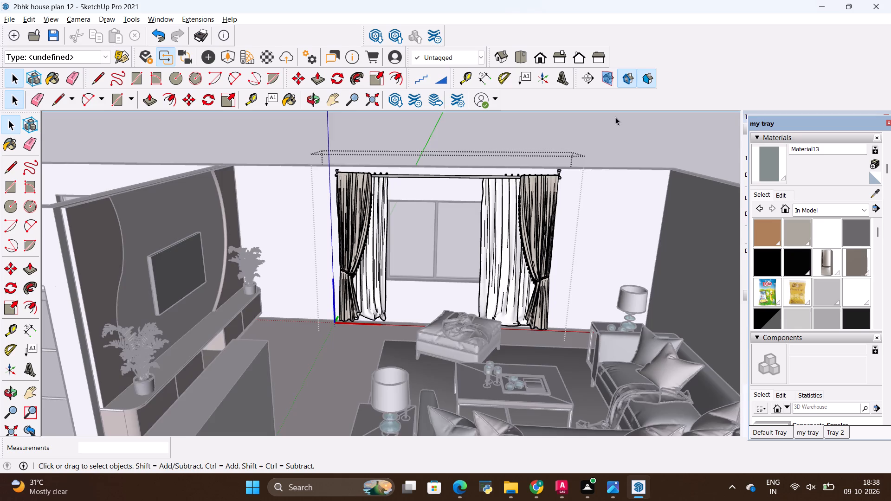
Examine the curtain rings, rod and panels against the window and the living room layout.
{"action": "scroll", "coordinate": [607, 175], "scroll_direction": "down", "scroll_amount": 5}
{"action": "middle_click_drag", "start_coordinate": [575, 194], "coordinate": [550, 211]}
{"action": "scroll", "coordinate": [424, 203], "scroll_direction": "up", "scroll_amount": 4}
{"action": "scroll", "coordinate": [357, 186], "scroll_direction": "up", "scroll_amount": 4}
{"action": "scroll", "coordinate": [425, 167], "scroll_direction": "up", "scroll_amount": 3}
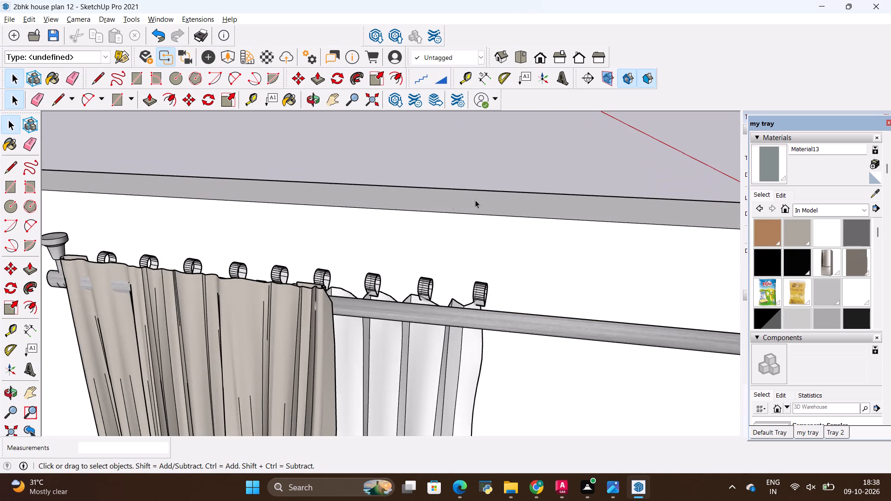
{"action": "scroll", "coordinate": [353, 195], "scroll_direction": "down", "scroll_amount": 16}
{"action": "scroll", "coordinate": [379, 184], "scroll_direction": "down", "scroll_amount": 6}
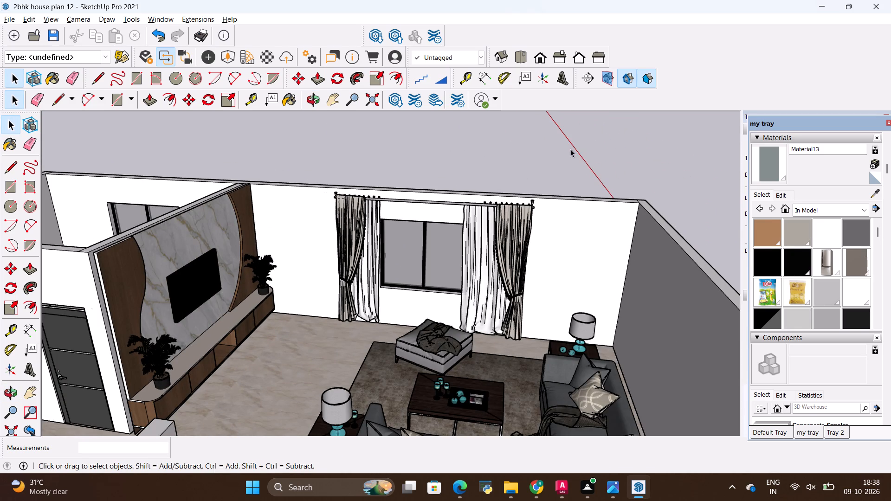
{"action": "key", "text": "space"}
{"action": "left_click", "coordinate": [594, 140]}
{"action": "scroll", "coordinate": [488, 156], "scroll_direction": "down", "scroll_amount": 4}
{"action": "middle_click_drag", "start_coordinate": [460, 216], "coordinate": [498, 231]}
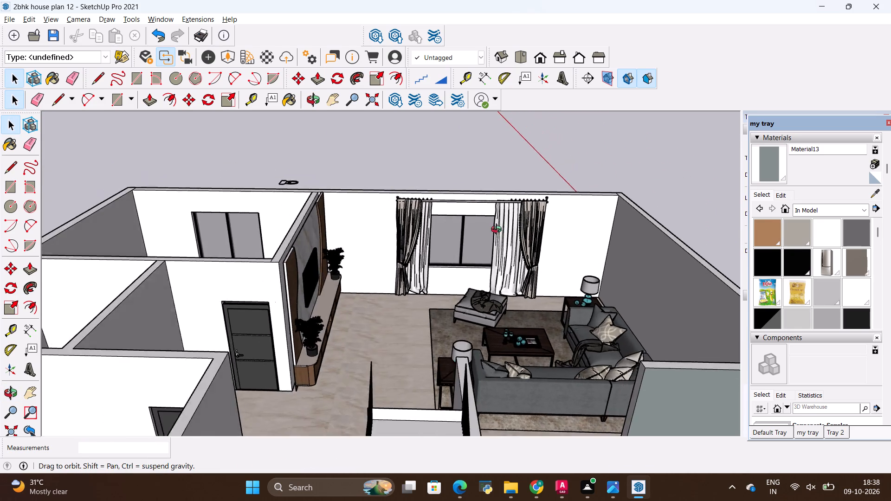
{"action": "middle_click_drag", "start_coordinate": [498, 231], "coordinate": [394, 203]}
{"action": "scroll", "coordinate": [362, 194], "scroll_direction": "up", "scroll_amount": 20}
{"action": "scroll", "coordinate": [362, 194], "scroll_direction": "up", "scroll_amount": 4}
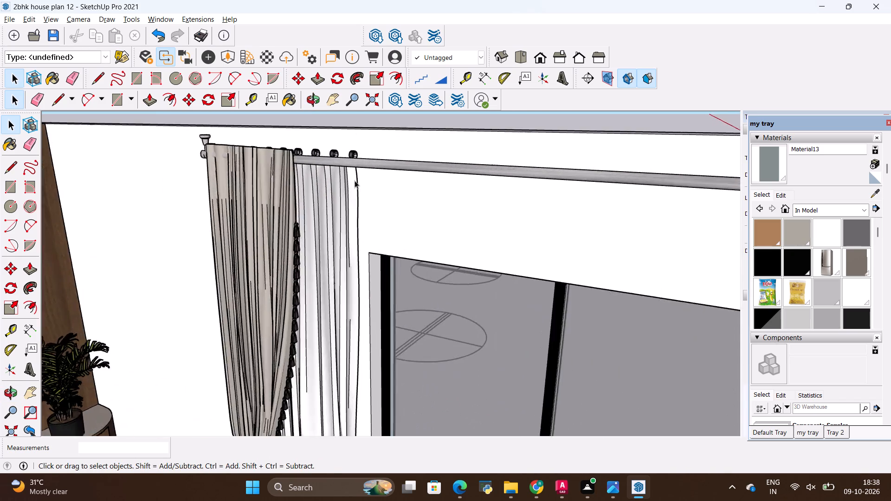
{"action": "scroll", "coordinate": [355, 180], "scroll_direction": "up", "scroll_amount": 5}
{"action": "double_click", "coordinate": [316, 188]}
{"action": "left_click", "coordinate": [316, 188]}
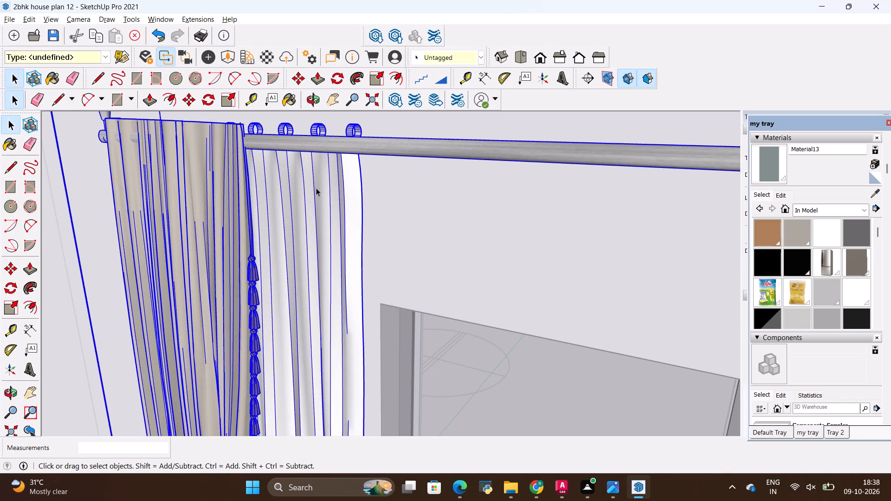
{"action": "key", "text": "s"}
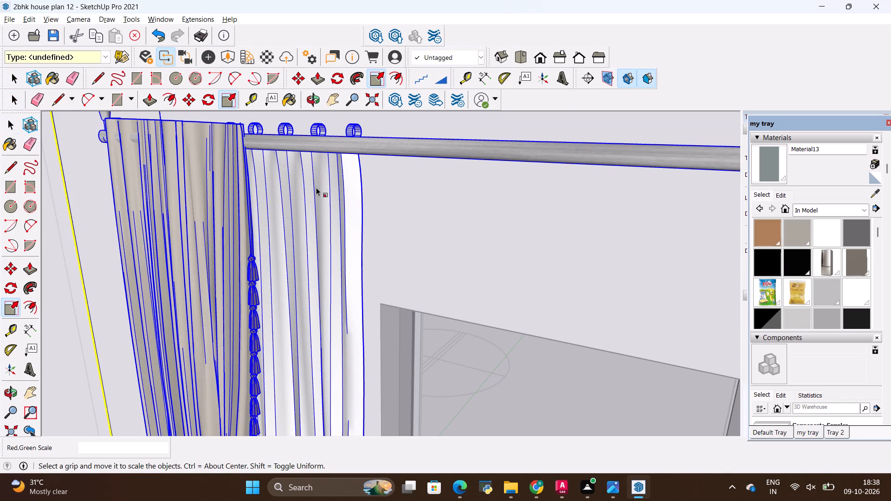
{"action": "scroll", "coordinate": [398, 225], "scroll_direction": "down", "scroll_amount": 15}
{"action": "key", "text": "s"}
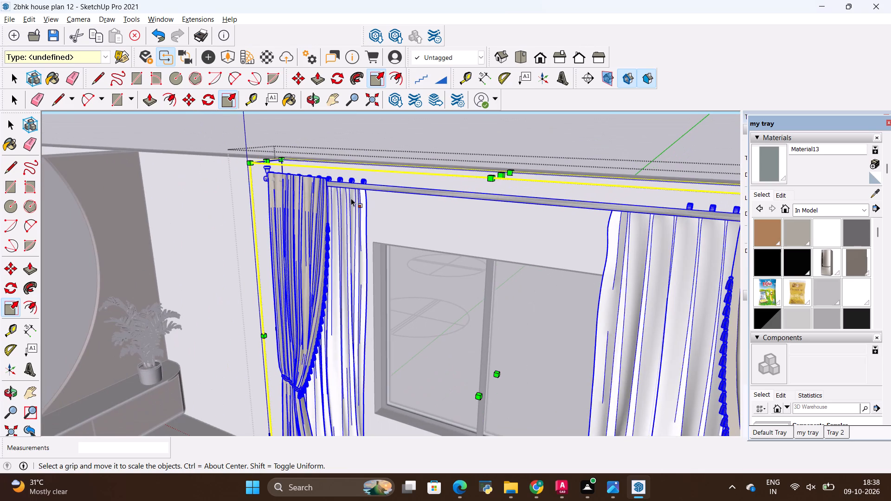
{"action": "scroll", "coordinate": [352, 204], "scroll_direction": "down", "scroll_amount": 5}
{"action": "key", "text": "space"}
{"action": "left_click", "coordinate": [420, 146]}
Examine the curtained living room window together with the TV wall, sofa area and overall house layout from several angles.
{"action": "scroll", "coordinate": [435, 221], "scroll_direction": "down", "scroll_amount": 10}
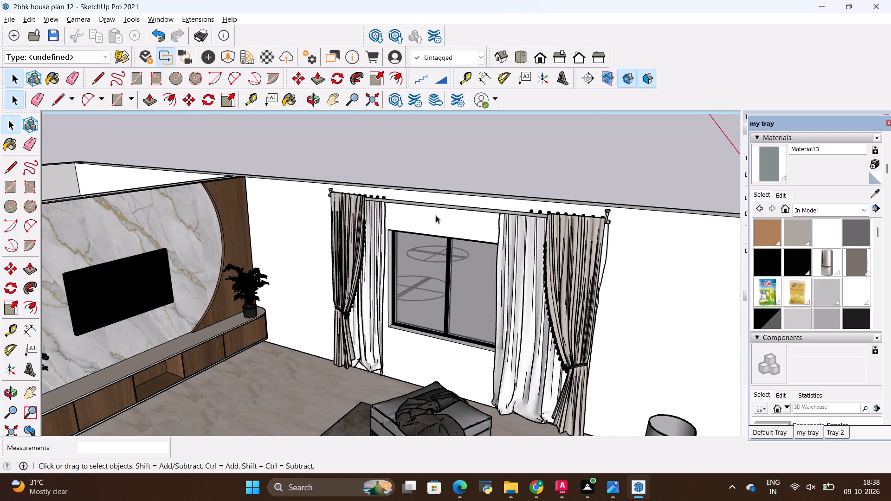
{"action": "scroll", "coordinate": [436, 215], "scroll_direction": "down", "scroll_amount": 1}
{"action": "middle_click_drag", "start_coordinate": [510, 232], "coordinate": [587, 259]}
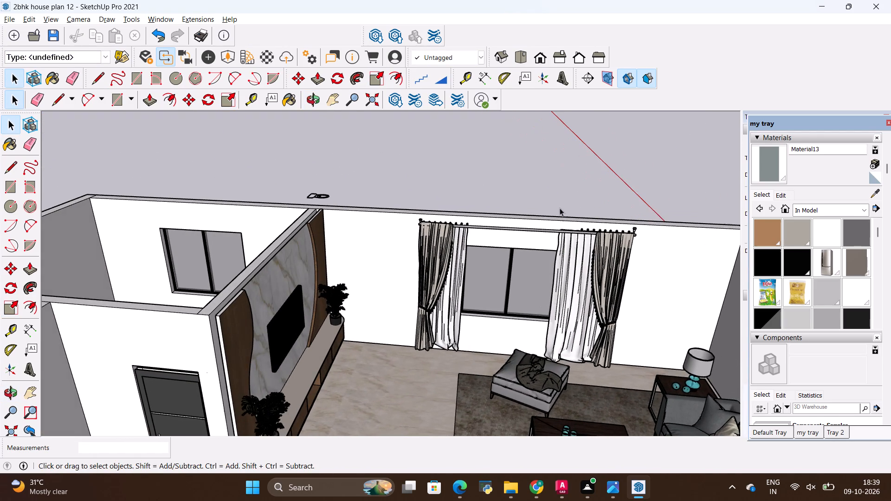
{"action": "key", "text": "space"}
{"action": "left_click", "coordinate": [550, 181]}
{"action": "scroll", "coordinate": [549, 181], "scroll_direction": "down", "scroll_amount": 5}
{"action": "middle_click_drag", "start_coordinate": [605, 264], "coordinate": [329, 318]}
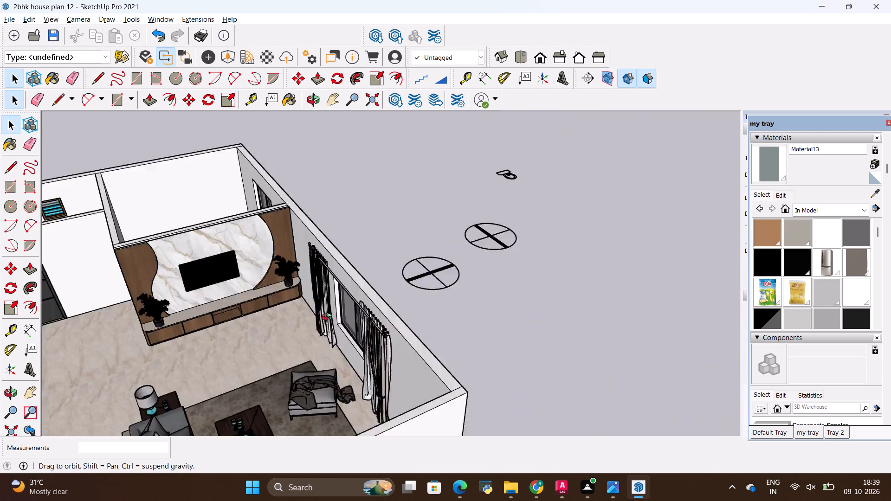
{"action": "middle_click_drag", "start_coordinate": [329, 318], "coordinate": [453, 281]}
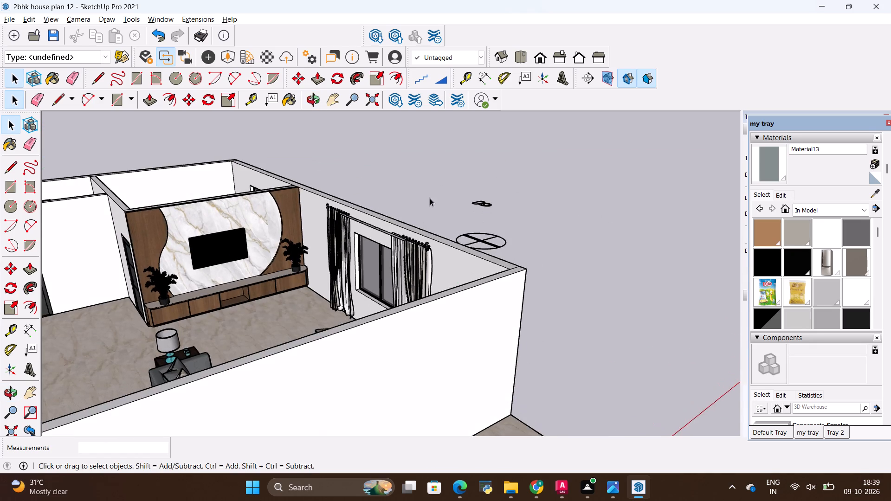
{"action": "scroll", "coordinate": [432, 195], "scroll_direction": "down", "scroll_amount": 4}
{"action": "middle_click_drag", "start_coordinate": [447, 199], "coordinate": [349, 326]}
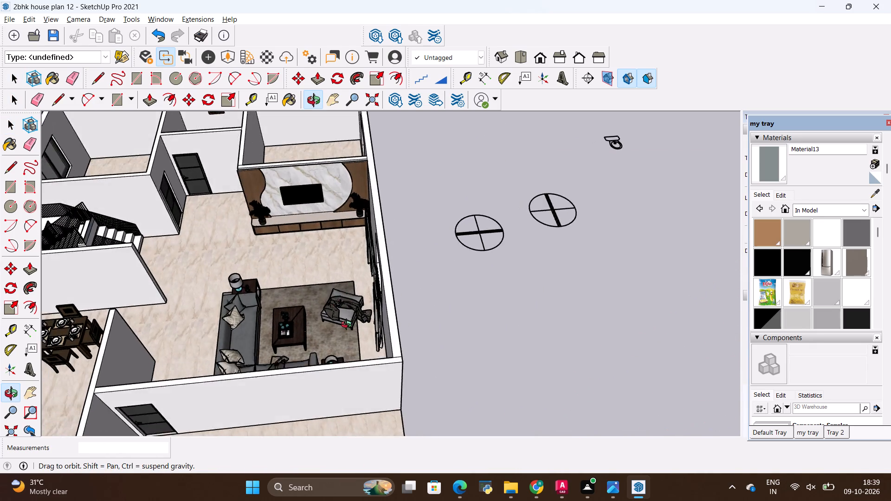
{"action": "middle_click_drag", "start_coordinate": [349, 326], "coordinate": [536, 224]}
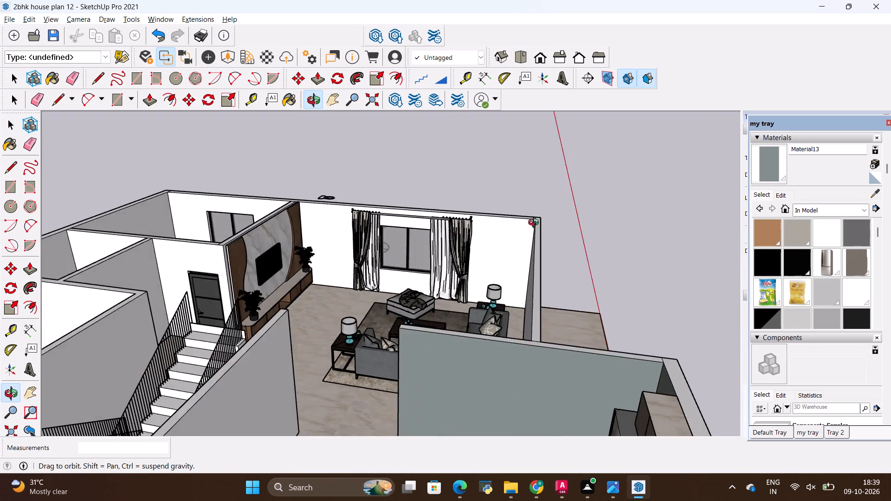
{"action": "middle_click_drag", "start_coordinate": [536, 224], "coordinate": [355, 280]}
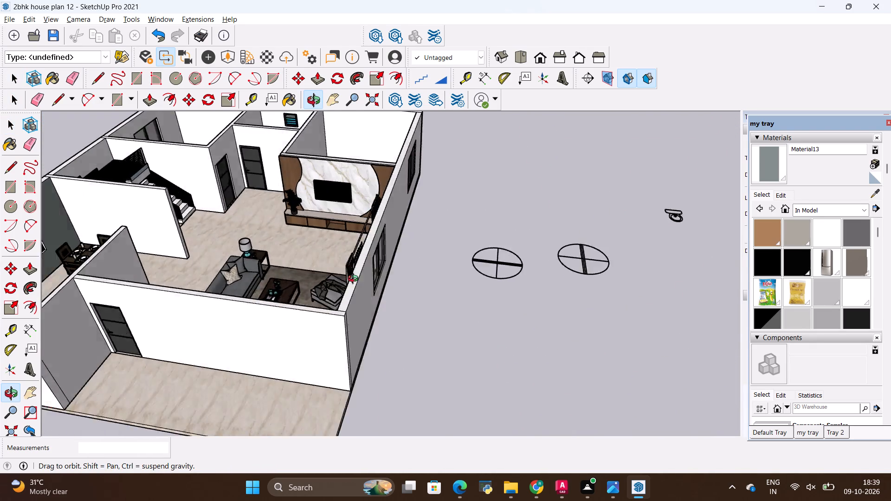
{"action": "middle_click_drag", "start_coordinate": [355, 280], "coordinate": [568, 289]}
{"action": "middle_click_drag", "start_coordinate": [341, 279], "coordinate": [526, 245]}
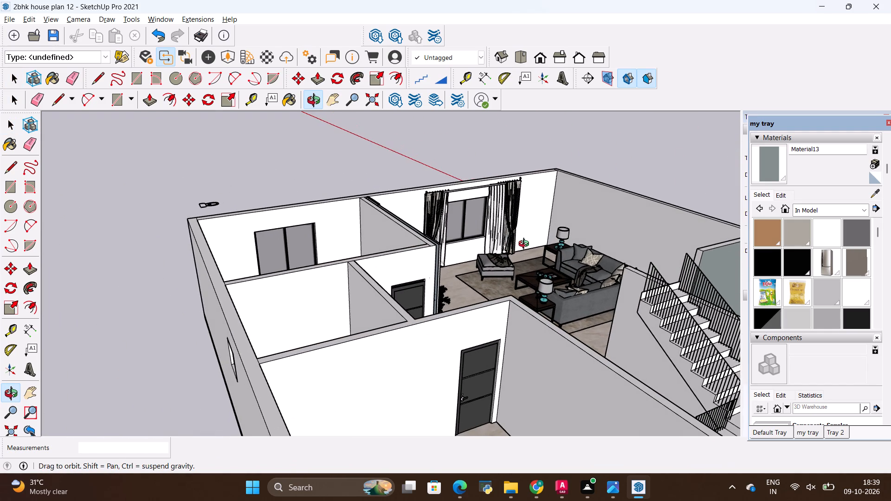
{"action": "middle_click_drag", "start_coordinate": [526, 245], "coordinate": [420, 268]}
{"action": "scroll", "coordinate": [442, 236], "scroll_direction": "down", "scroll_amount": 5}
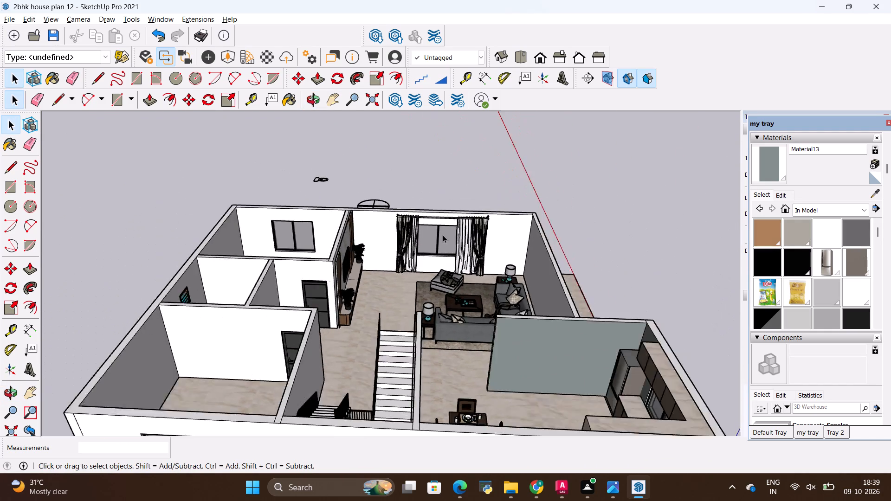
{"action": "middle_click_drag", "start_coordinate": [505, 226], "coordinate": [196, 296]}
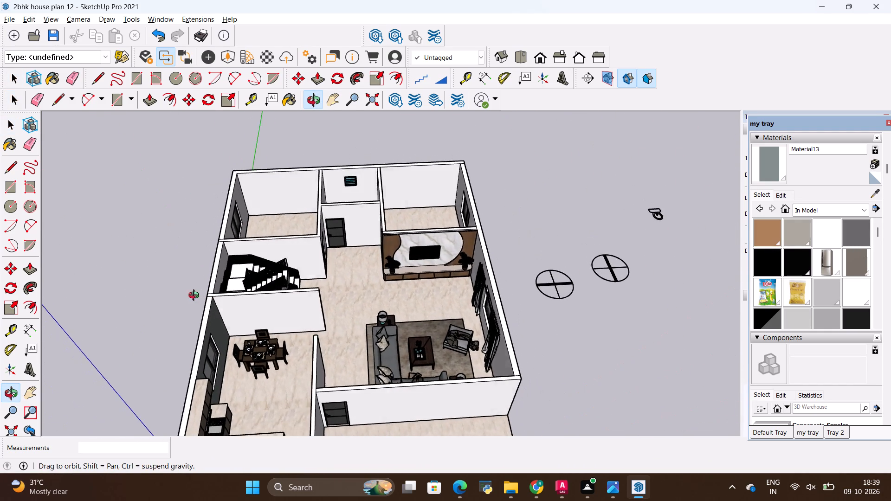
{"action": "middle_click_drag", "start_coordinate": [196, 296], "coordinate": [189, 294]}
{"action": "key", "text": "space"}
{"action": "left_click", "coordinate": [159, 225]}
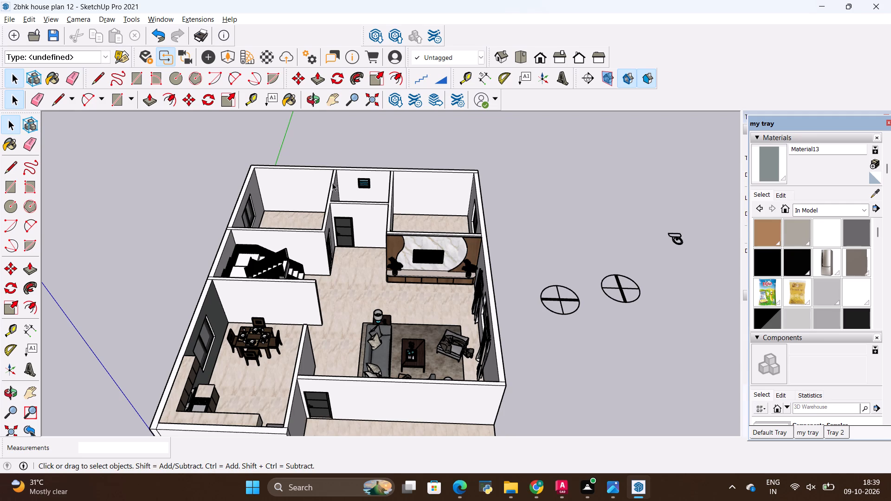
Examine the living room interior toward the dining area, kitchen and staircase, down to eye level.
{"action": "scroll", "coordinate": [385, 288], "scroll_direction": "up", "scroll_amount": 5}
{"action": "middle_click_drag", "start_coordinate": [374, 319], "coordinate": [435, 371]}
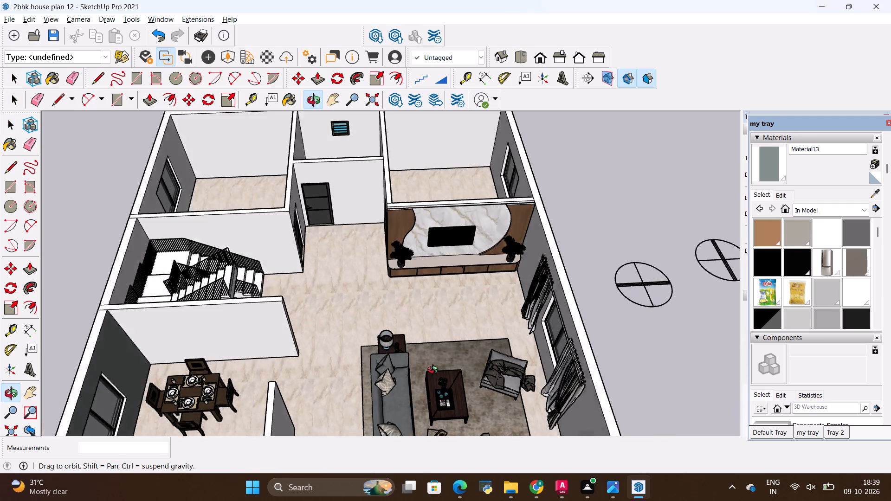
{"action": "middle_click_drag", "start_coordinate": [435, 371], "coordinate": [223, 324]}
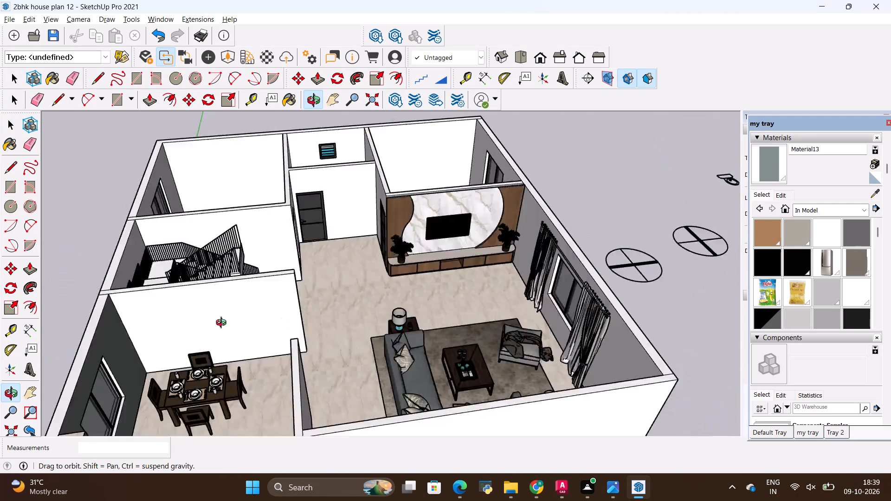
{"action": "middle_click_drag", "start_coordinate": [223, 324], "coordinate": [7, 317]}
{"action": "scroll", "coordinate": [252, 162], "scroll_direction": "up", "scroll_amount": 7}
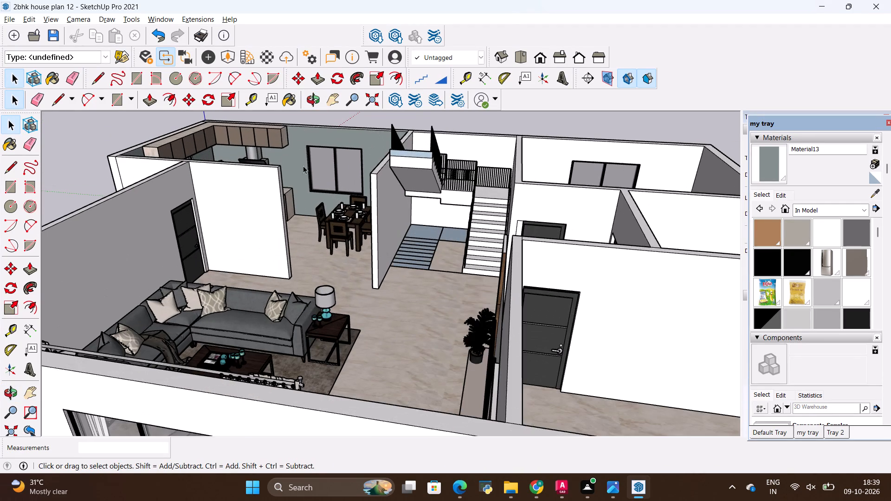
{"action": "middle_click_drag", "start_coordinate": [378, 295], "coordinate": [308, 317]}
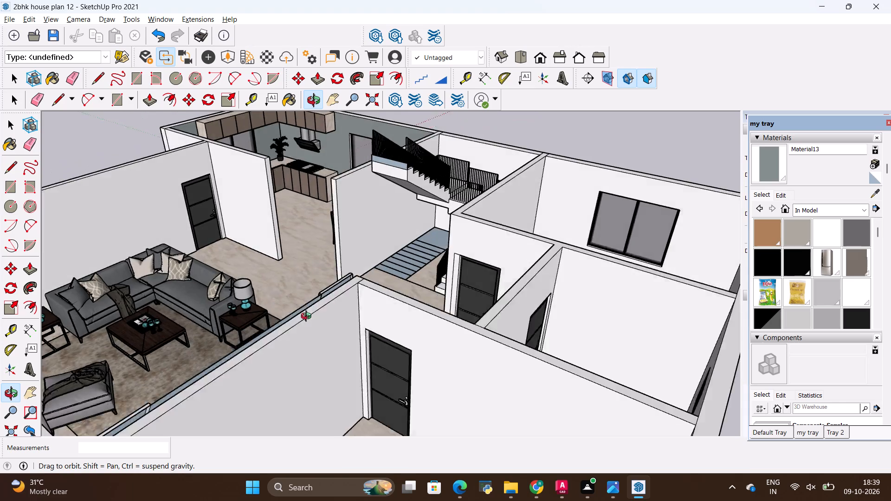
{"action": "middle_click_drag", "start_coordinate": [308, 317], "coordinate": [336, 311]}
{"action": "scroll", "coordinate": [329, 231], "scroll_direction": "up", "scroll_amount": 3}
{"action": "middle_click_drag", "start_coordinate": [324, 283], "coordinate": [329, 283]}
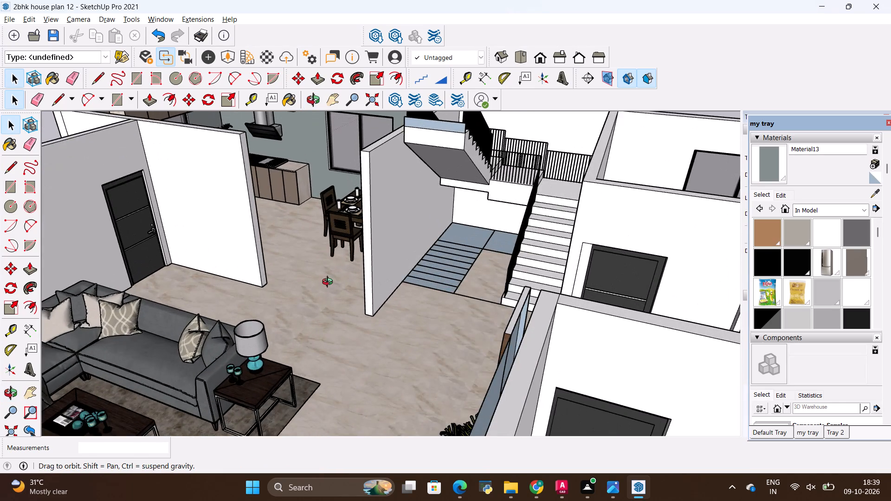
{"action": "middle_click_drag", "start_coordinate": [329, 283], "coordinate": [362, 263]}
{"action": "scroll", "coordinate": [394, 193], "scroll_direction": "up", "scroll_amount": 2}
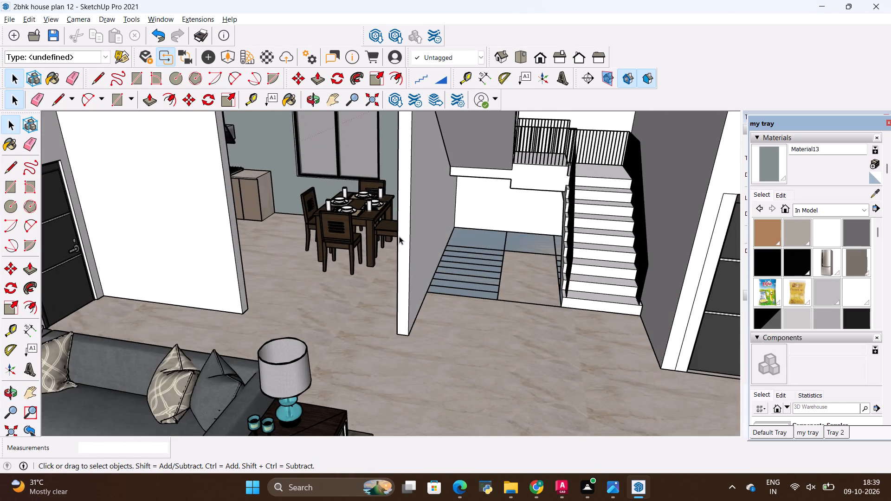
{"action": "middle_click_drag", "start_coordinate": [395, 236], "coordinate": [372, 195]}
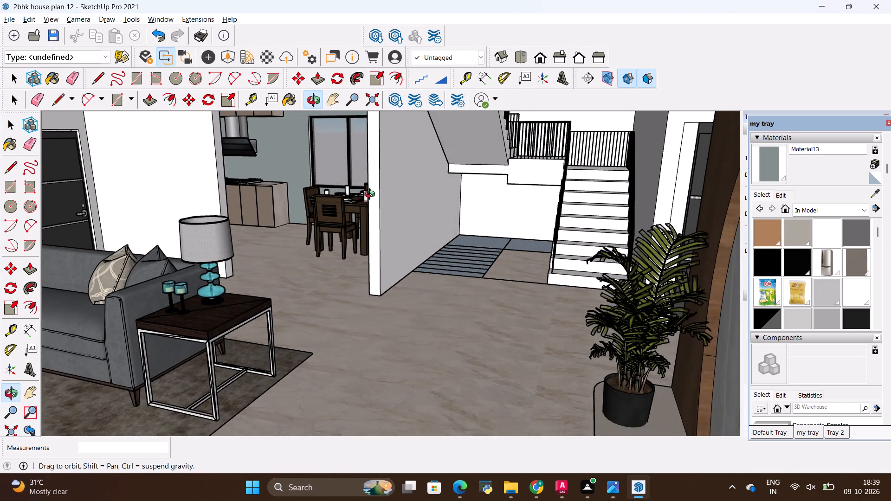
{"action": "middle_click_drag", "start_coordinate": [372, 195], "coordinate": [369, 186]}
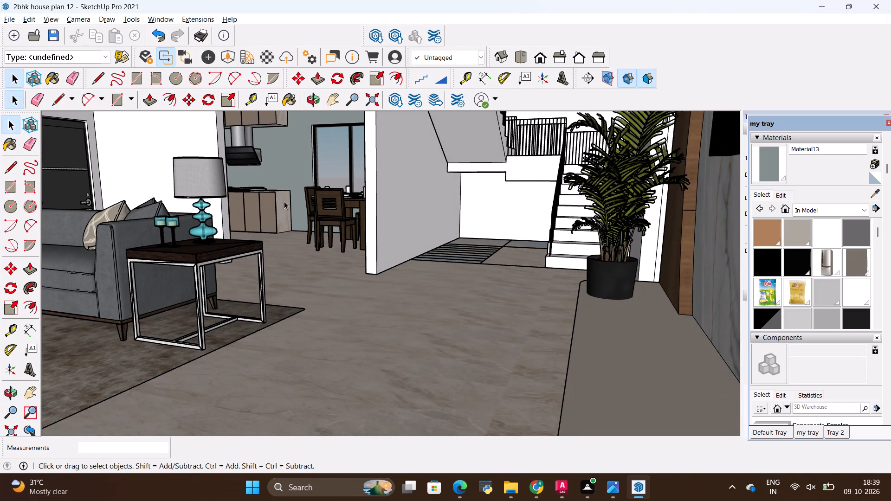
{"action": "middle_click_drag", "start_coordinate": [284, 202], "coordinate": [292, 235], "text": "shift"}
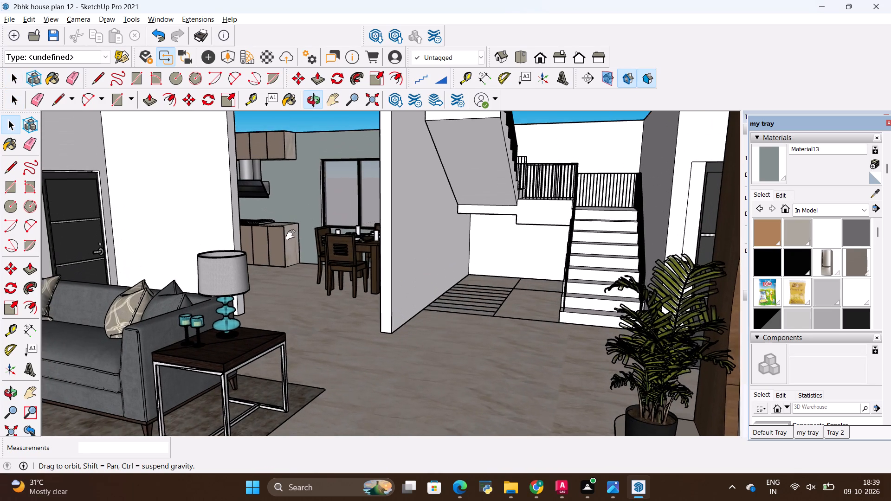
{"action": "middle_click_drag", "start_coordinate": [292, 235], "coordinate": [313, 225], "text": "shift"}
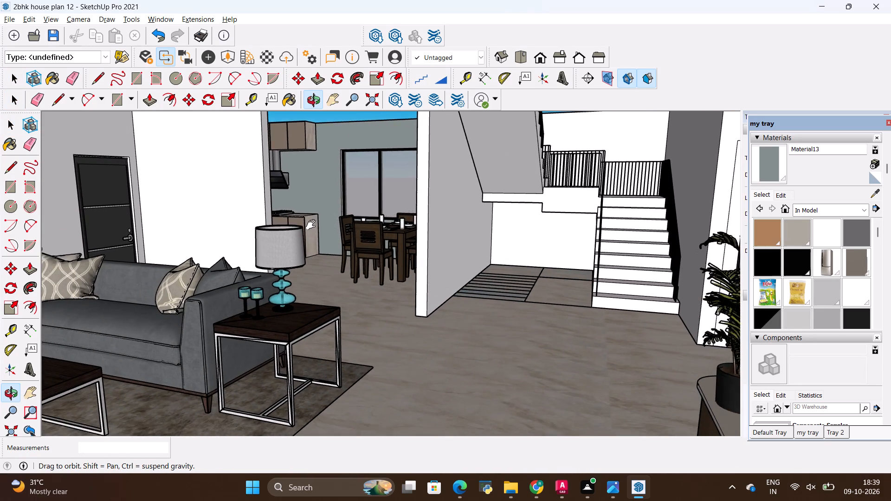
{"action": "middle_click_drag", "start_coordinate": [313, 225], "coordinate": [323, 215], "text": "shift"}
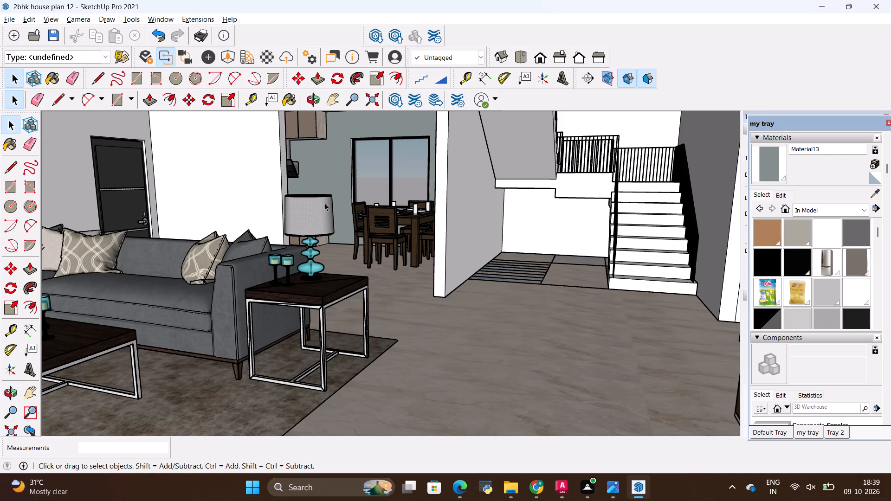
Review the kitchen, dining area, staircase and remaining rooms from above to survey the furnishing of the whole house.
{"action": "middle_click_drag", "start_coordinate": [354, 121], "coordinate": [380, 315]}
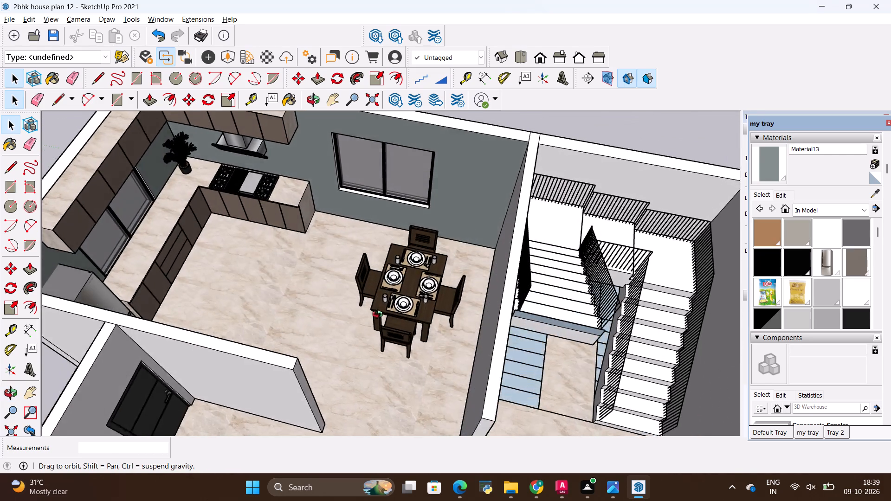
{"action": "middle_click_drag", "start_coordinate": [380, 315], "coordinate": [295, 329]}
{"action": "scroll", "coordinate": [298, 328], "scroll_direction": "down", "scroll_amount": 6}
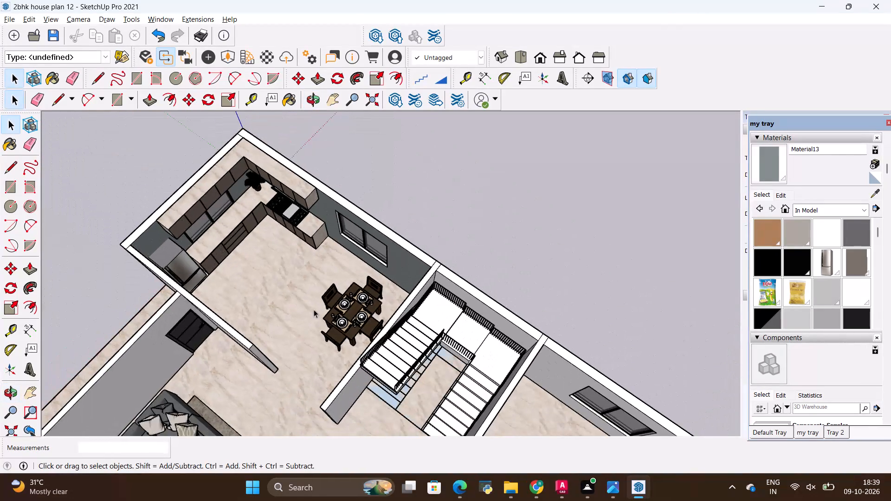
{"action": "scroll", "coordinate": [323, 295], "scroll_direction": "down", "scroll_amount": 5}
{"action": "middle_click_drag", "start_coordinate": [366, 361], "coordinate": [432, 201]}
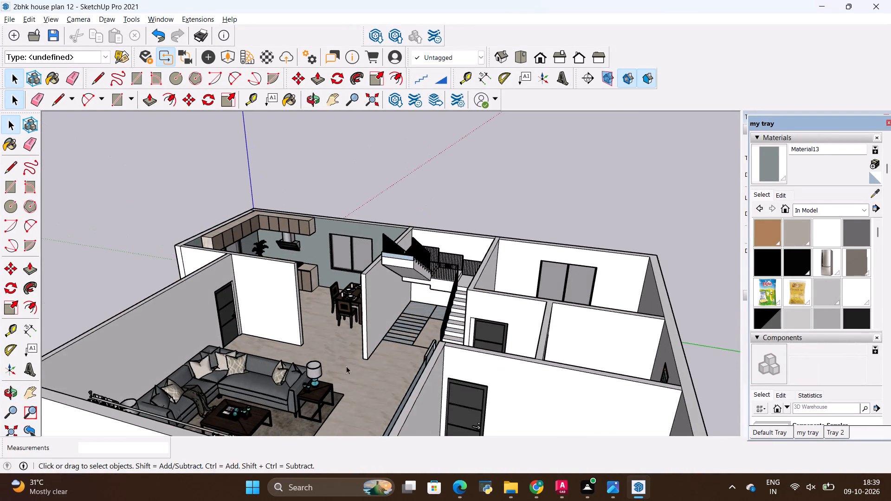
{"action": "middle_click_drag", "start_coordinate": [346, 369], "coordinate": [559, 379]}
{"action": "scroll", "coordinate": [203, 285], "scroll_direction": "down", "scroll_amount": 5}
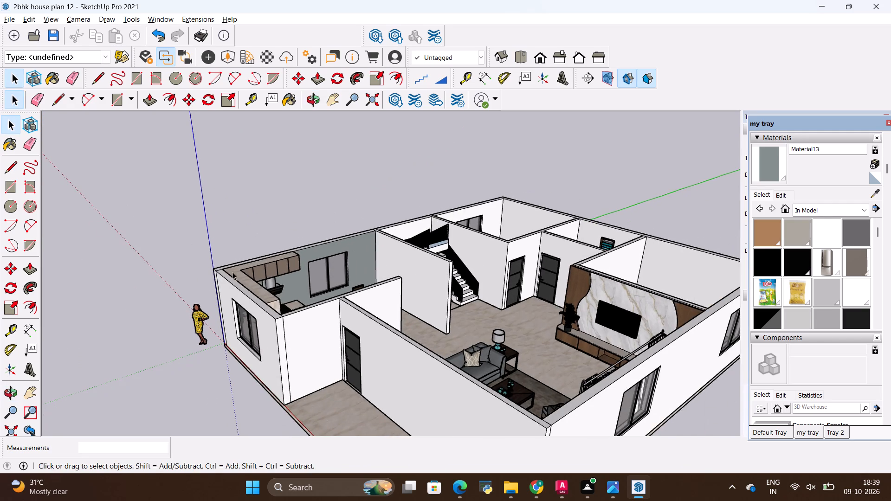
{"action": "middle_click_drag", "start_coordinate": [363, 233], "coordinate": [527, 316]}
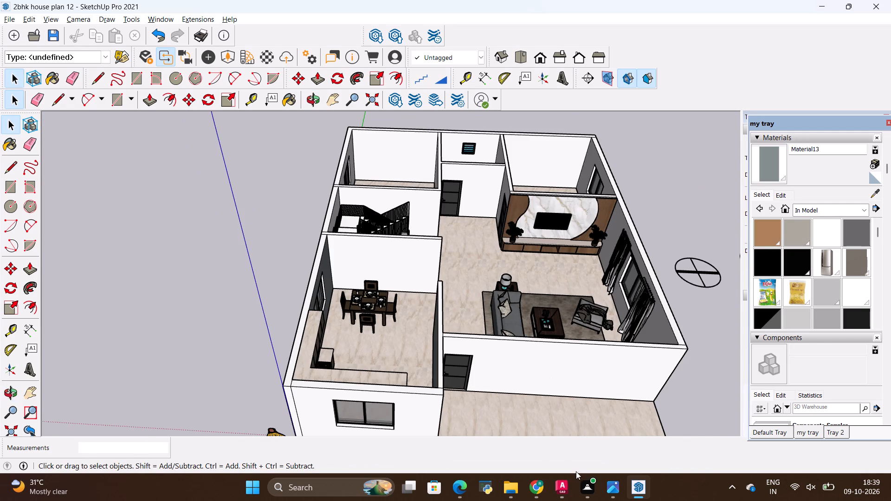
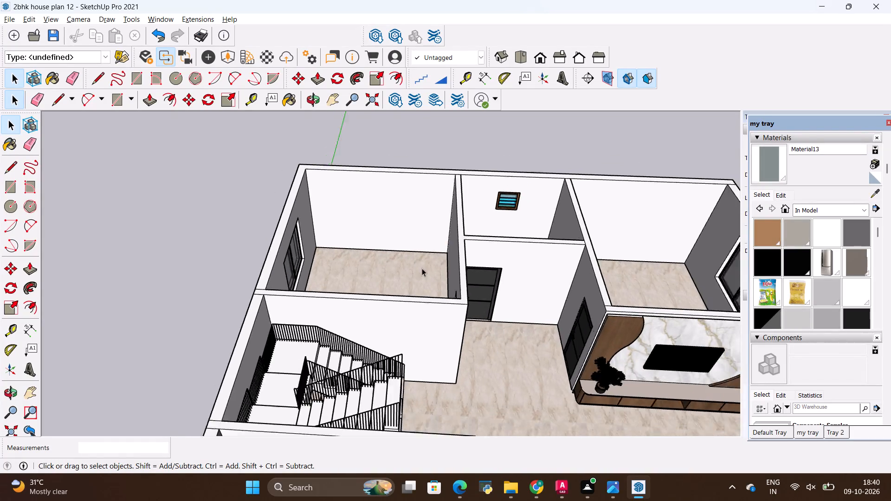
Start a file import and look through the all materials and ALL 3D WAREHOUSE ITEMS folders for a furniture model.
{"action": "scroll", "coordinate": [422, 268], "scroll_direction": "down", "scroll_amount": 2}
{"action": "middle_click_drag", "start_coordinate": [458, 261], "coordinate": [409, 295]}
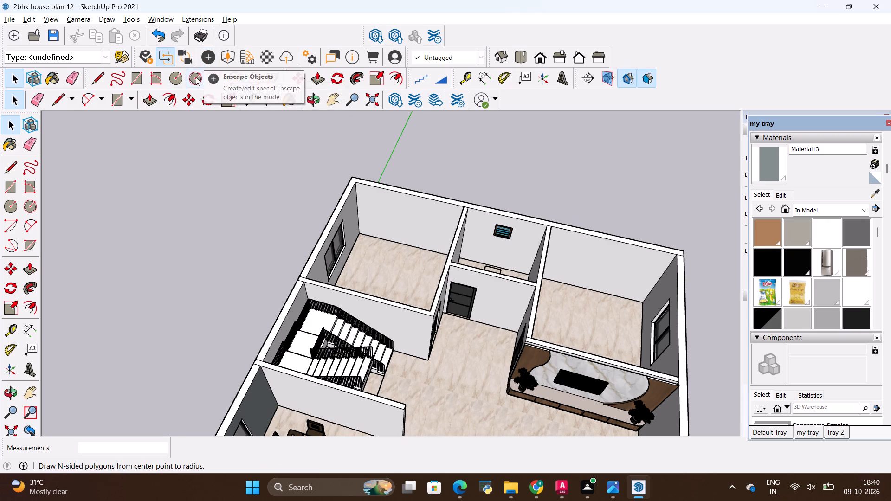
{"action": "left_click", "coordinate": [6, 13]}
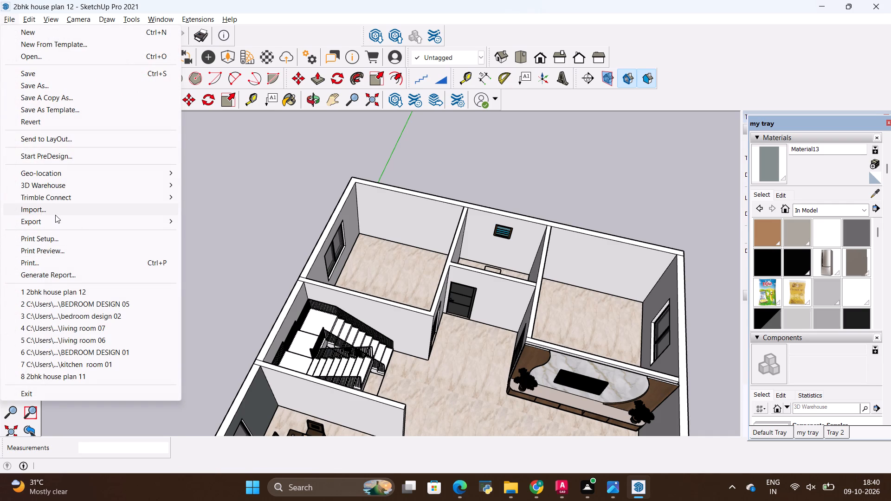
{"action": "left_click", "coordinate": [55, 215]}
{"action": "scroll", "coordinate": [575, 223], "scroll_direction": "down", "scroll_amount": 3}
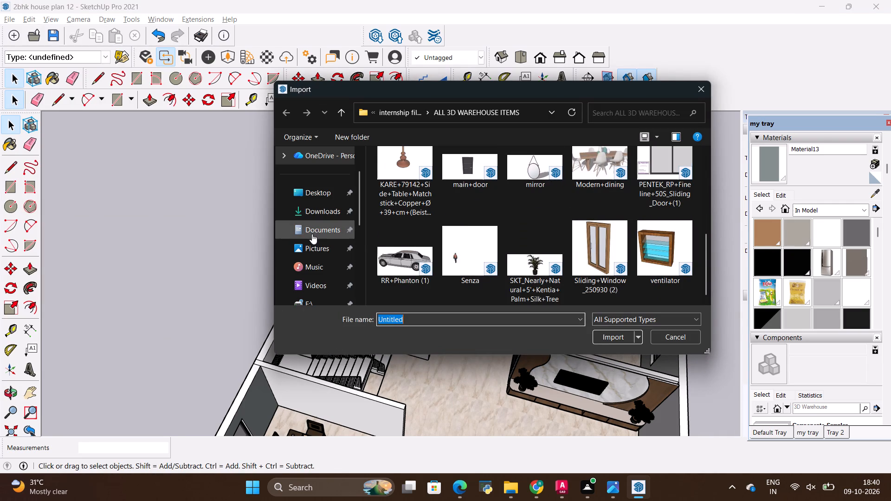
{"action": "scroll", "coordinate": [317, 225], "scroll_direction": "down", "scroll_amount": 5}
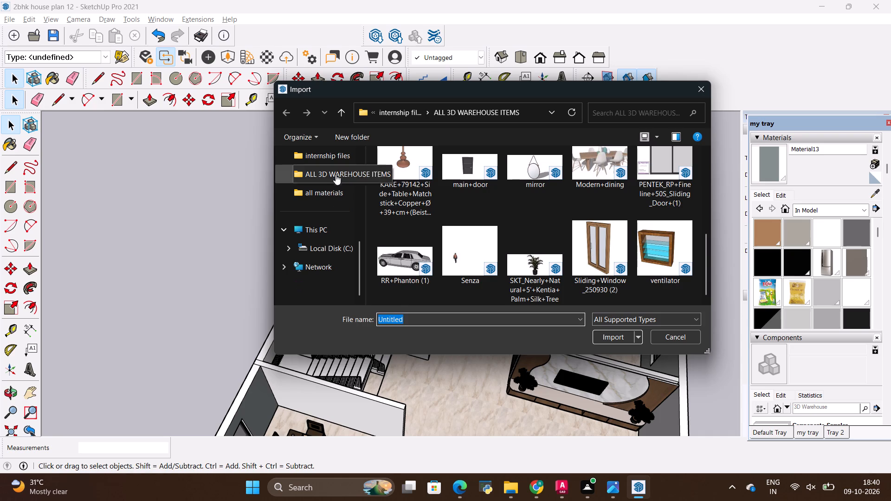
{"action": "left_click", "coordinate": [333, 187]}
{"action": "scroll", "coordinate": [593, 253], "scroll_direction": "down", "scroll_amount": 10}
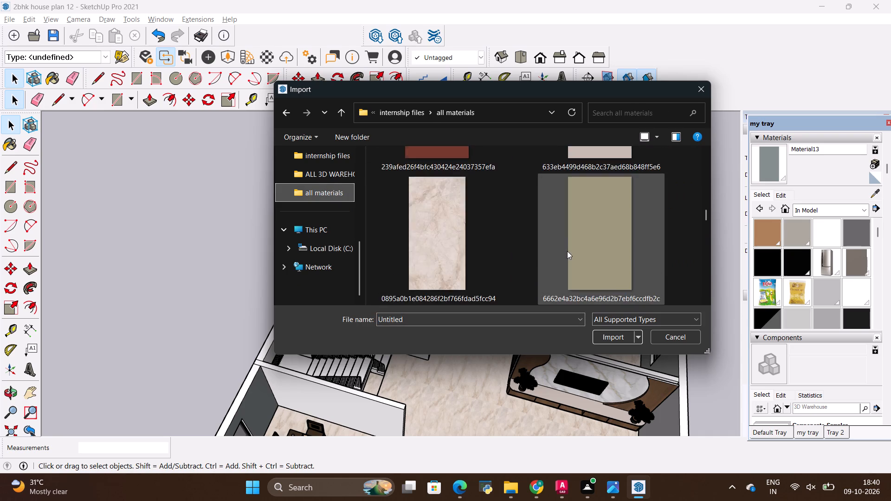
{"action": "scroll", "coordinate": [567, 251], "scroll_direction": "down", "scroll_amount": 16}
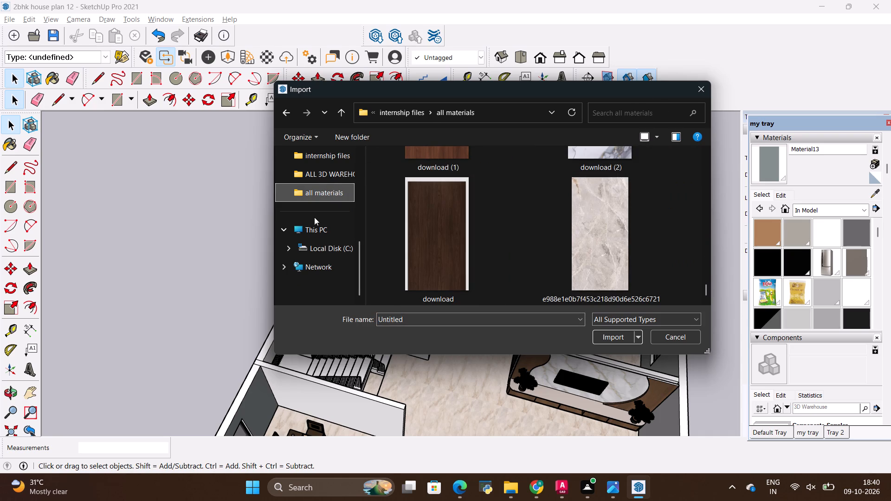
{"action": "left_click", "coordinate": [299, 171]}
{"action": "scroll", "coordinate": [458, 256], "scroll_direction": "down", "scroll_amount": 2}
{"action": "scroll", "coordinate": [458, 256], "scroll_direction": "up", "scroll_amount": 4}
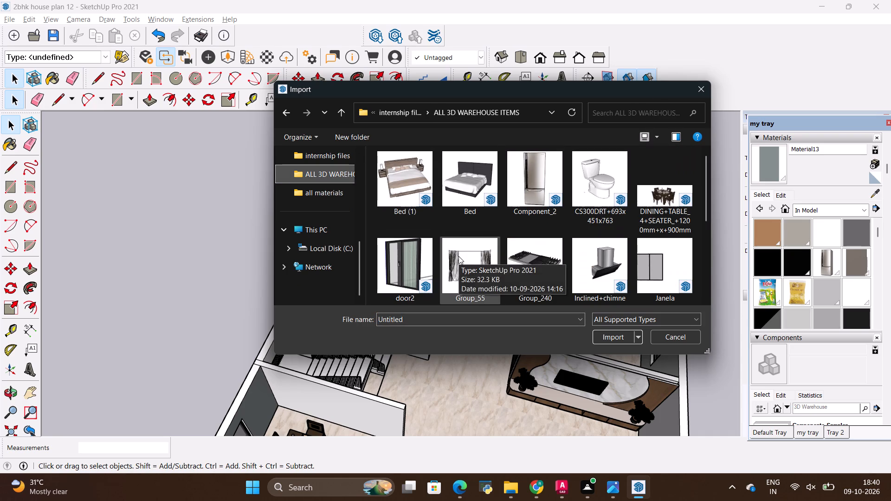
{"action": "scroll", "coordinate": [319, 198], "scroll_direction": "up", "scroll_amount": 1}
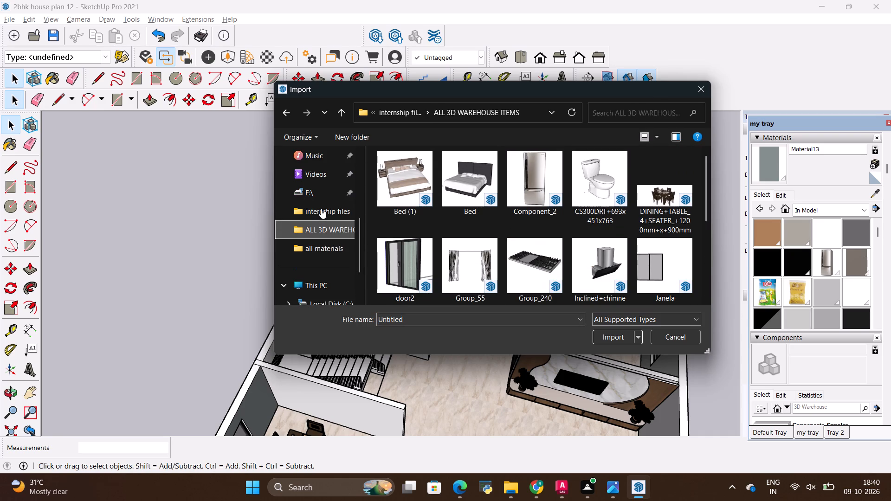
Import the bed model Untitled (3) from the Downloads folder into the house plan.
{"action": "scroll", "coordinate": [321, 209], "scroll_direction": "up", "scroll_amount": 2}
{"action": "left_click", "coordinate": [320, 214]}
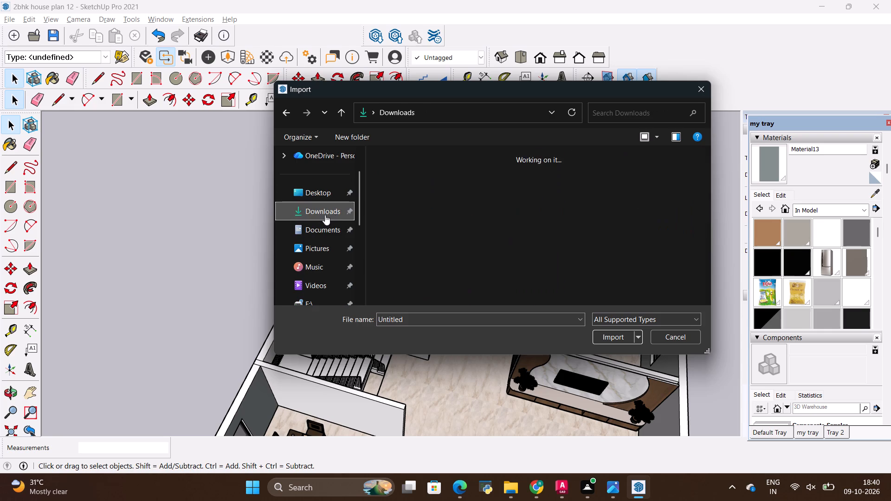
{"action": "scroll", "coordinate": [531, 215], "scroll_direction": "down", "scroll_amount": 18}
{"action": "scroll", "coordinate": [531, 215], "scroll_direction": "down", "scroll_amount": 9}
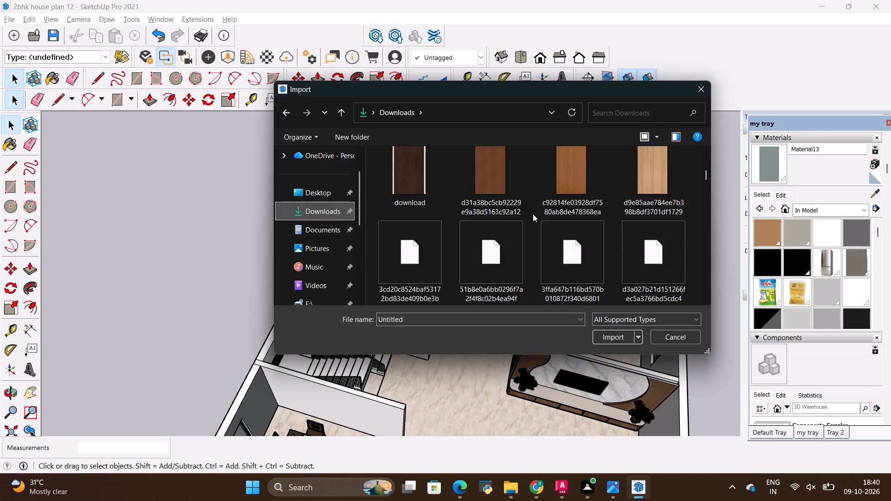
{"action": "scroll", "coordinate": [533, 214], "scroll_direction": "down", "scroll_amount": 12}
{"action": "scroll", "coordinate": [533, 214], "scroll_direction": "up", "scroll_amount": 2}
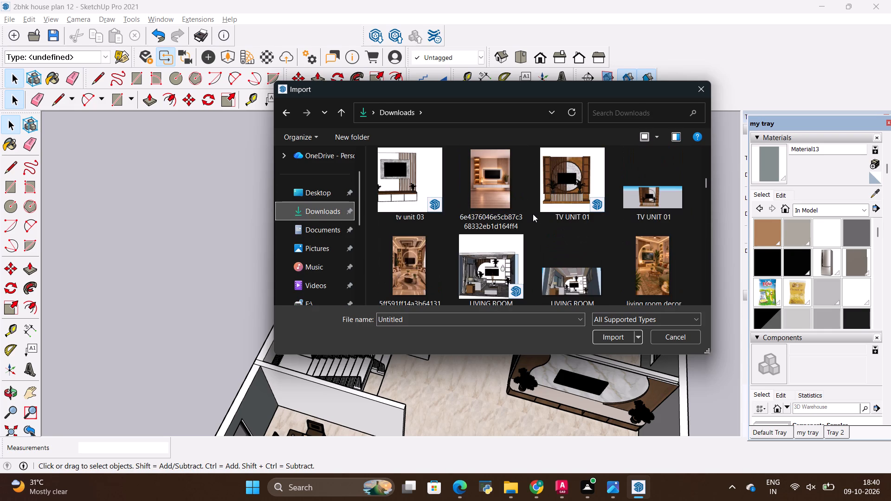
{"action": "scroll", "coordinate": [533, 214], "scroll_direction": "up", "scroll_amount": 2}
{"action": "scroll", "coordinate": [533, 214], "scroll_direction": "down", "scroll_amount": 5}
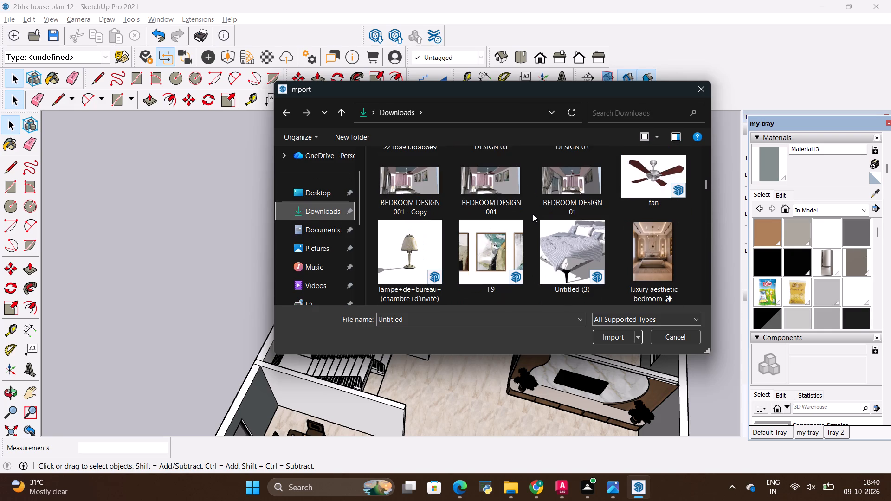
{"action": "left_click", "coordinate": [561, 245]}
{"action": "left_click", "coordinate": [606, 332]}
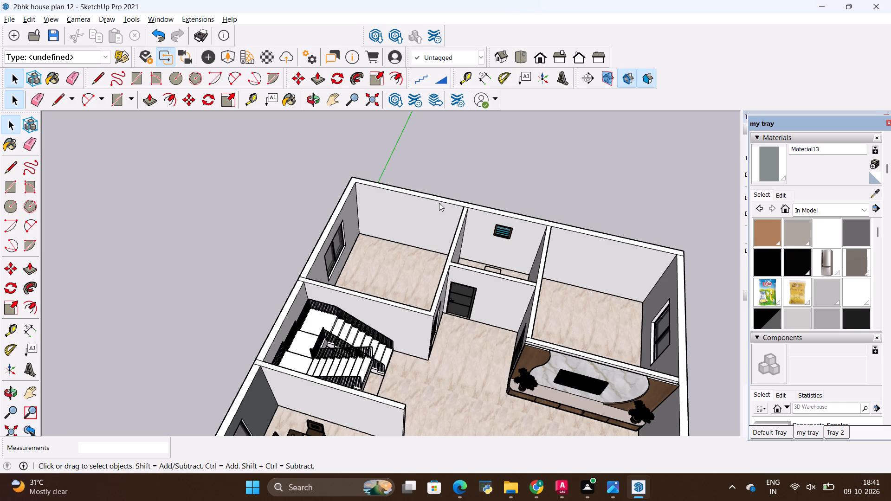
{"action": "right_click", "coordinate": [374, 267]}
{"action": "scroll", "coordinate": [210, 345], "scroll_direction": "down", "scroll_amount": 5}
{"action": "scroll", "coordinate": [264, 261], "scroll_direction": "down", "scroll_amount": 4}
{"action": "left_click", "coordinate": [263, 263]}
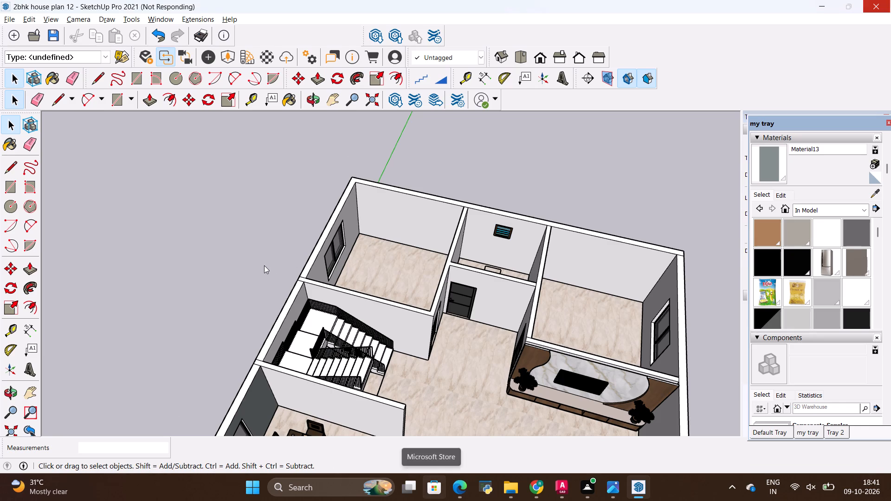
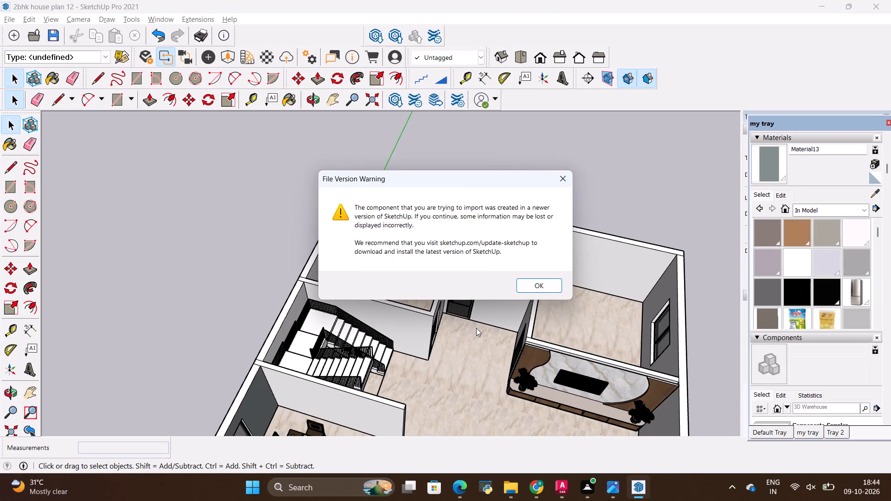
Place the imported bed on the floor of the empty corner bedroom beside the staircase, near its back wall.
{"action": "left_click", "coordinate": [543, 278]}
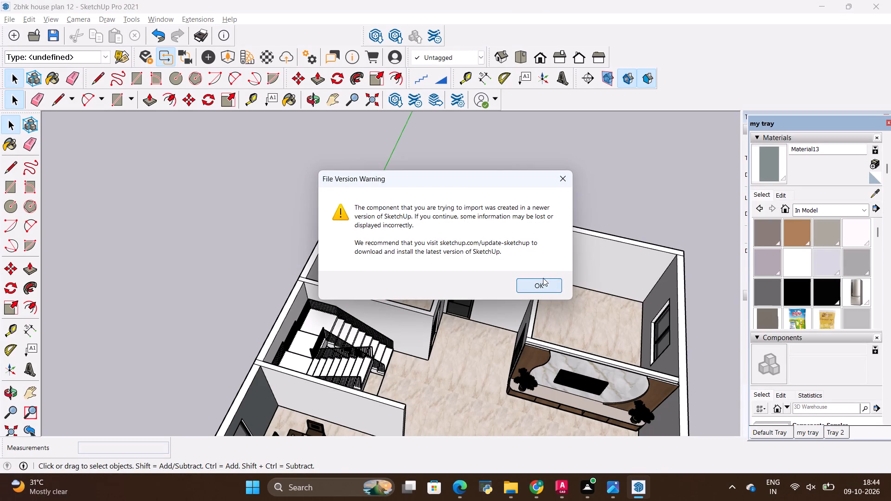
{"action": "scroll", "coordinate": [215, 323], "scroll_direction": "down", "scroll_amount": 1}
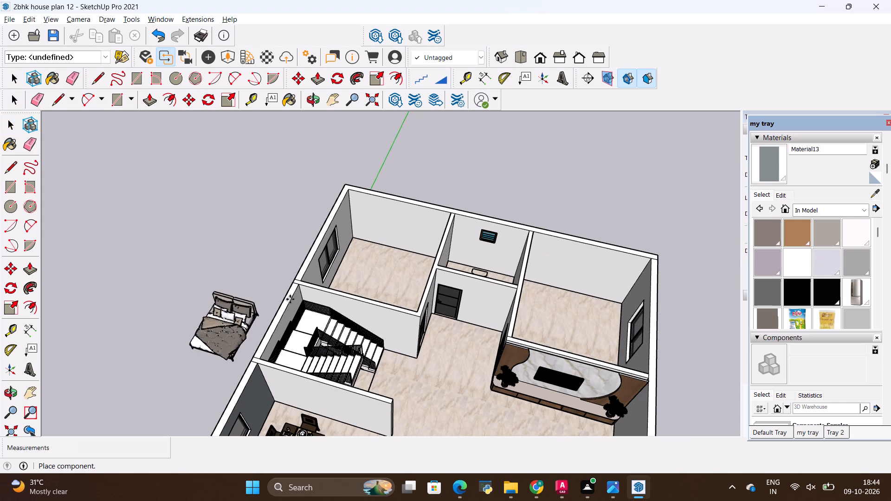
{"action": "scroll", "coordinate": [372, 277], "scroll_direction": "up", "scroll_amount": 2}
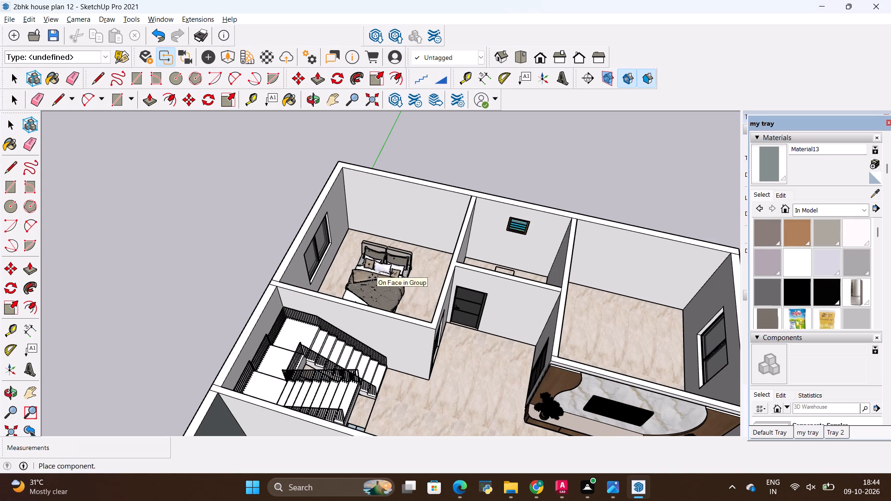
{"action": "scroll", "coordinate": [373, 288], "scroll_direction": "up", "scroll_amount": 7}
{"action": "scroll", "coordinate": [384, 232], "scroll_direction": "up", "scroll_amount": 6}
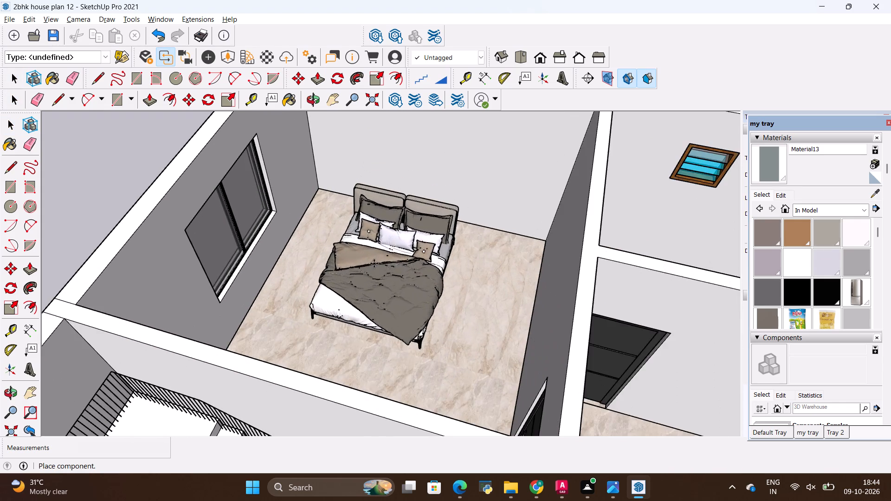
{"action": "left_click", "coordinate": [365, 229]}
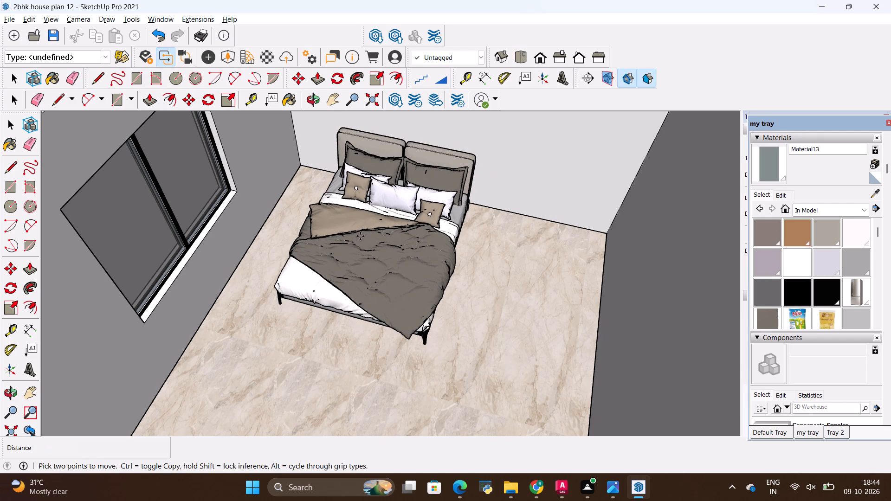
Scale the bed up uniformly by a factor of about 1.43 to suit the bedroom.
{"action": "key", "text": "s"}
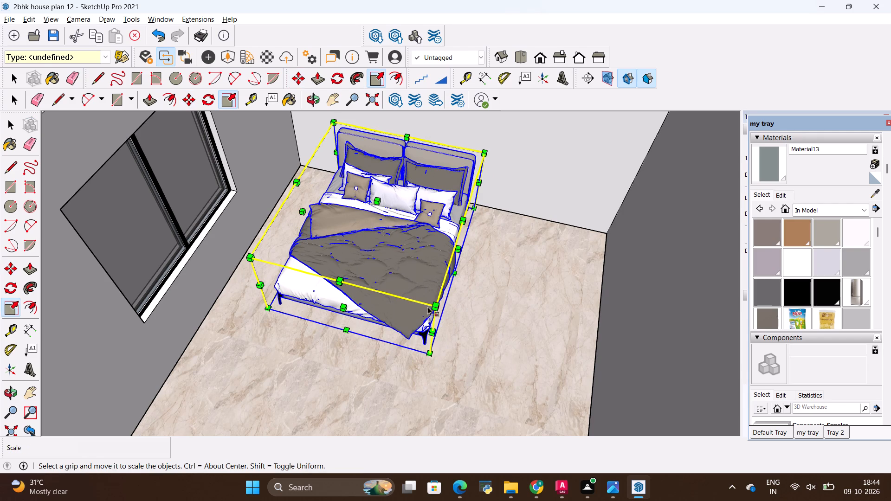
{"action": "left_click", "coordinate": [435, 306]}
{"action": "scroll", "coordinate": [471, 365], "scroll_direction": "down", "scroll_amount": 6}
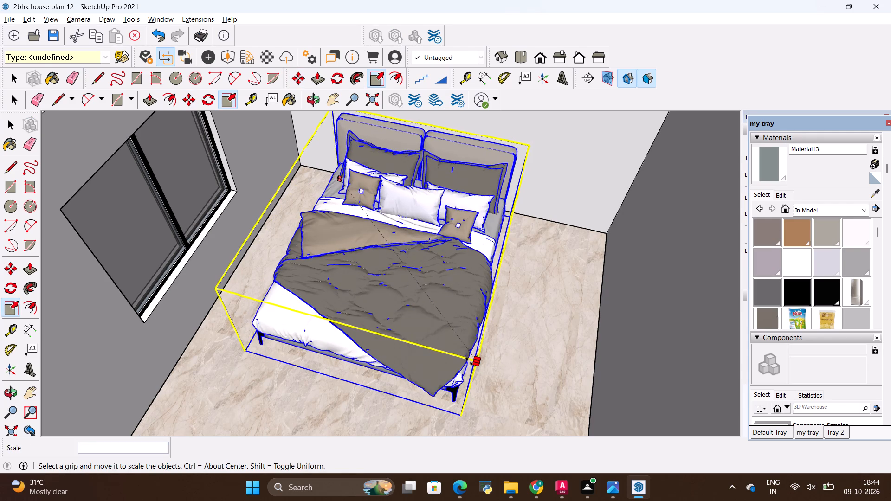
{"action": "scroll", "coordinate": [469, 361], "scroll_direction": "down", "scroll_amount": 9}
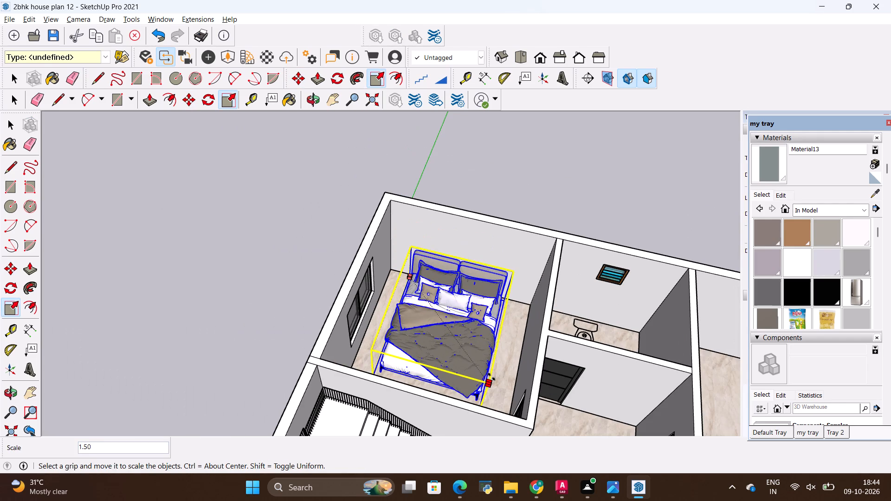
{"action": "left_click", "coordinate": [495, 368]}
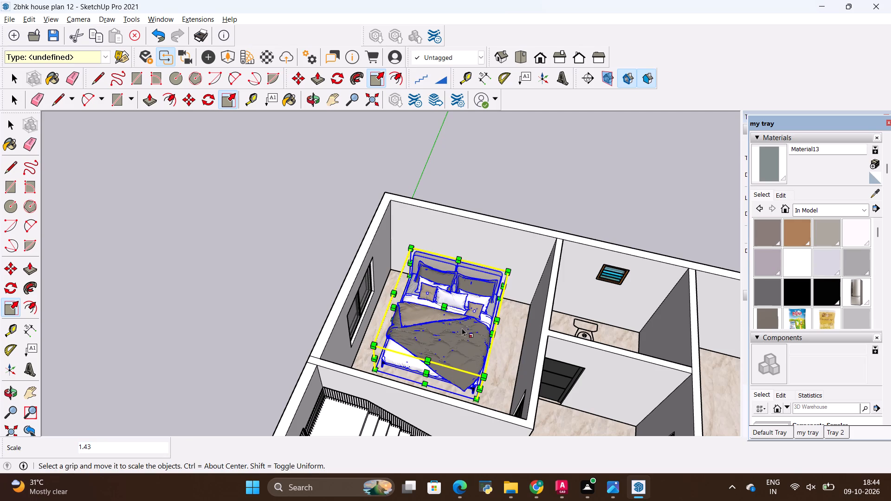
{"action": "key", "text": "space"}
{"action": "left_click", "coordinate": [320, 254]}
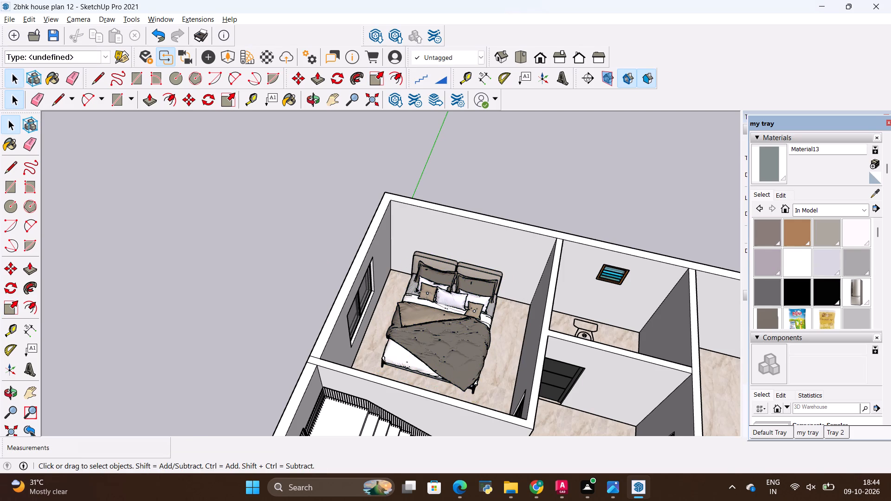
Inspect the scaled bed's size and fit within the corner bedroom and the surrounding house plan.
{"action": "scroll", "coordinate": [415, 286], "scroll_direction": "up", "scroll_amount": 1}
{"action": "scroll", "coordinate": [458, 284], "scroll_direction": "up", "scroll_amount": 12}
{"action": "scroll", "coordinate": [474, 286], "scroll_direction": "down", "scroll_amount": 6}
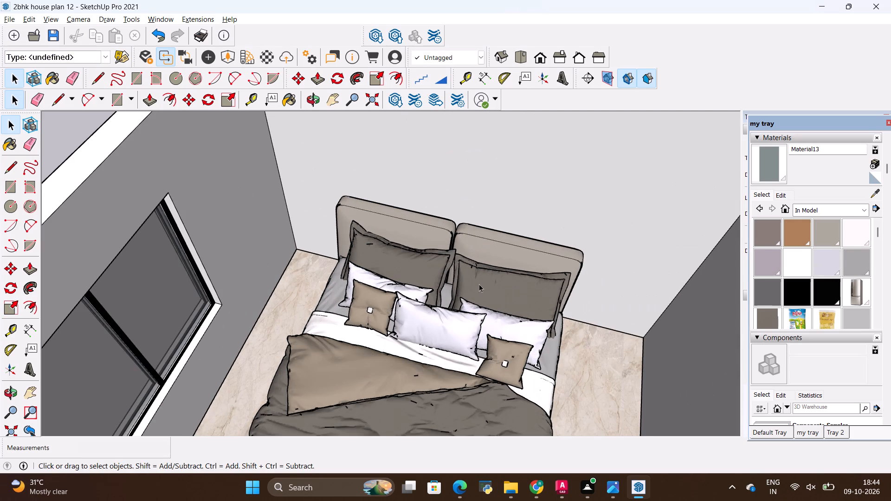
{"action": "scroll", "coordinate": [480, 283], "scroll_direction": "down", "scroll_amount": 3}
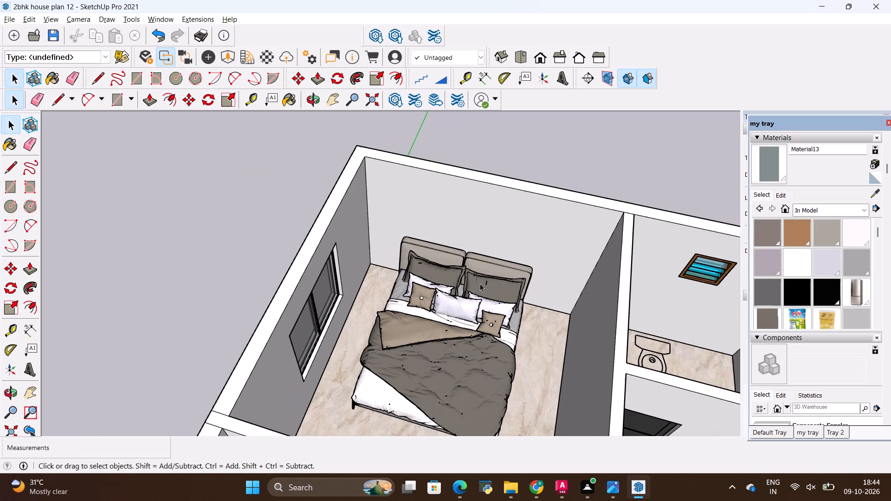
{"action": "scroll", "coordinate": [480, 283], "scroll_direction": "down", "scroll_amount": 4}
{"action": "scroll", "coordinate": [354, 231], "scroll_direction": "down", "scroll_amount": 4}
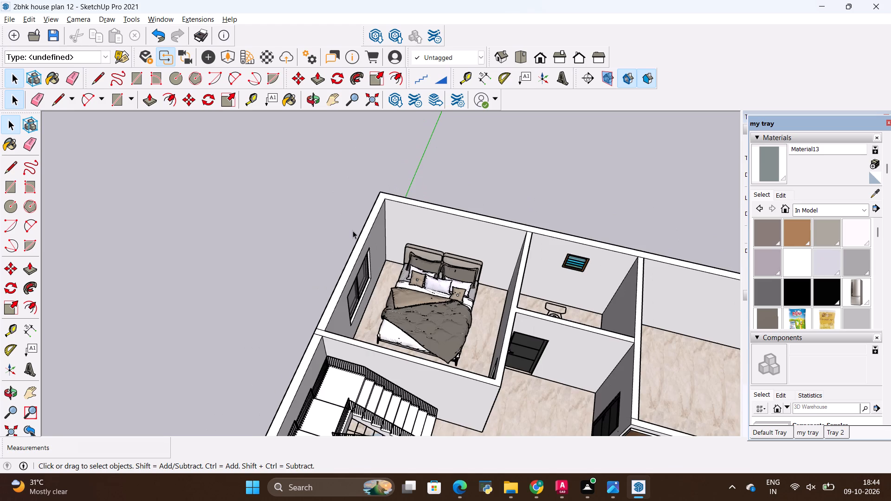
{"action": "scroll", "coordinate": [353, 231], "scroll_direction": "down", "scroll_amount": 20}
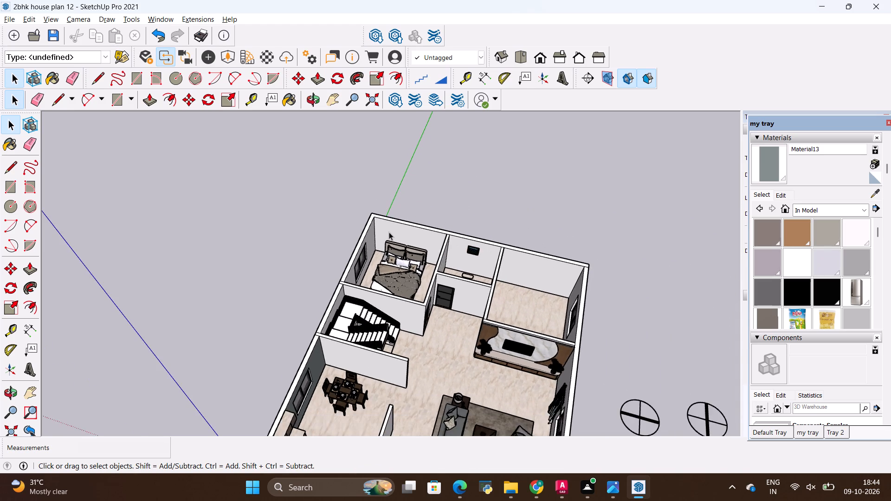
{"action": "scroll", "coordinate": [389, 232], "scroll_direction": "down", "scroll_amount": 2}
Copy the bed about 24' 3 5/8" along the red axis into the second bedroom, beyond the bathroom.
{"action": "scroll", "coordinate": [393, 238], "scroll_direction": "up", "scroll_amount": 14}
{"action": "left_click", "coordinate": [411, 268]}
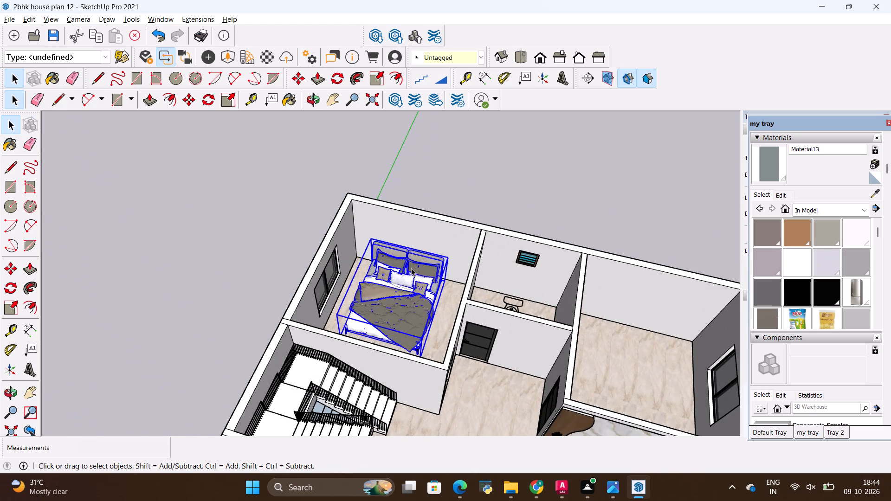
{"action": "key", "text": "m"}
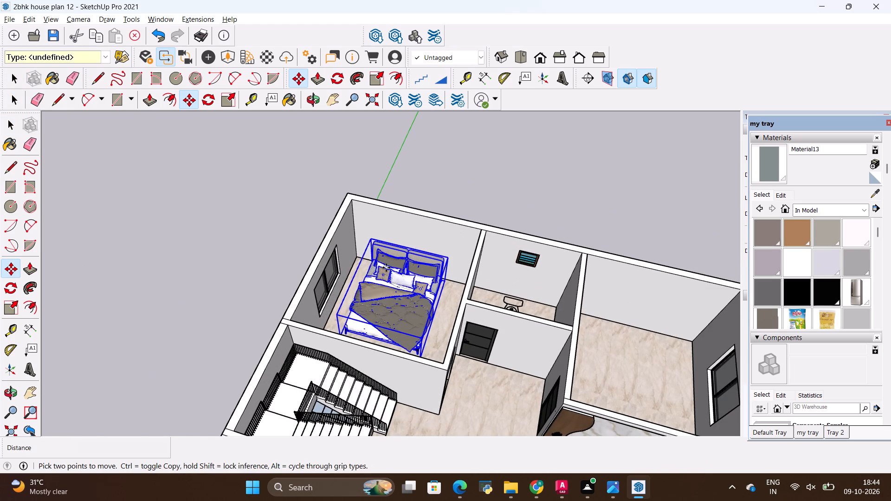
{"action": "left_click", "coordinate": [372, 238], "text": "ctrl"}
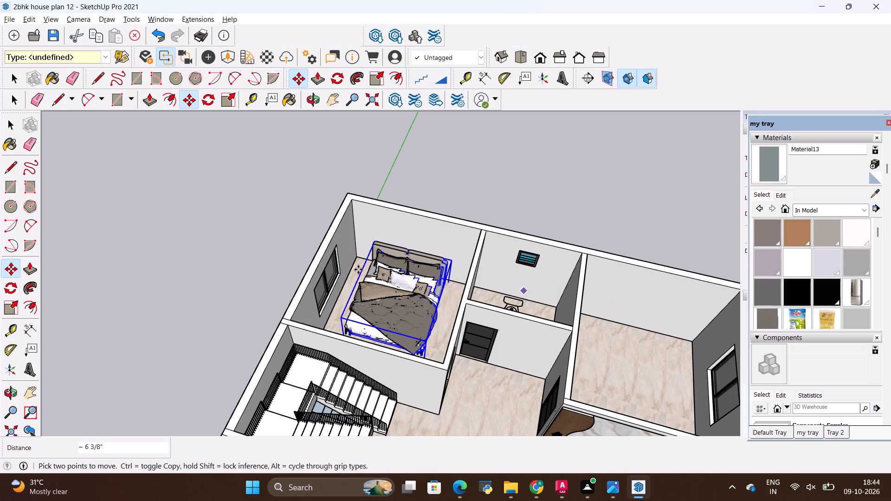
{"action": "left_click", "coordinate": [603, 302]}
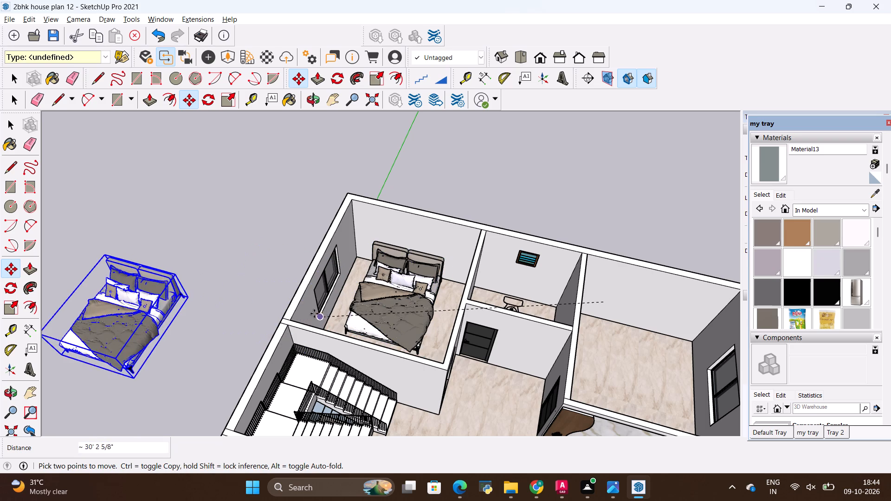
{"action": "scroll", "coordinate": [403, 284], "scroll_direction": "down", "scroll_amount": 5}
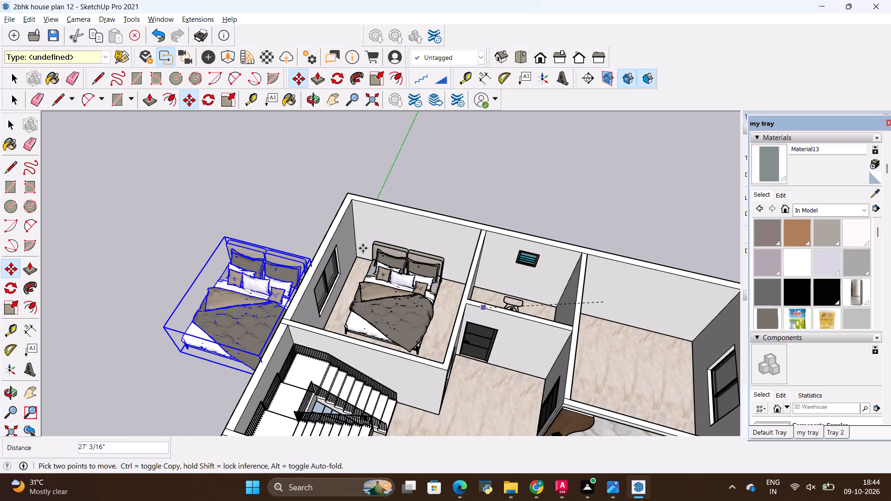
{"action": "scroll", "coordinate": [357, 245], "scroll_direction": "down", "scroll_amount": 10}
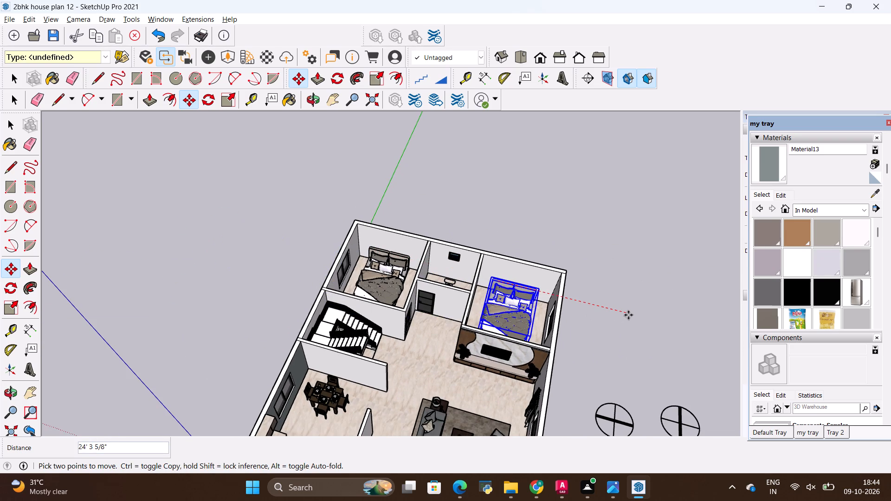
{"action": "left_click", "coordinate": [628, 315]}
{"action": "scroll", "coordinate": [506, 283], "scroll_direction": "up", "scroll_amount": 8}
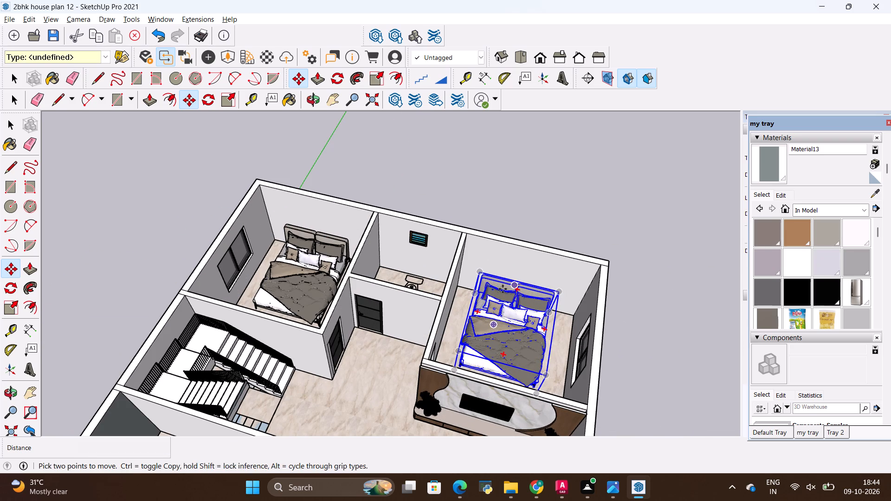
{"action": "key", "text": "space"}
{"action": "left_click", "coordinate": [507, 234]}
Examine the bed placement in both bedrooms and the overall house plan layout.
{"action": "scroll", "coordinate": [501, 325], "scroll_direction": "up", "scroll_amount": 4}
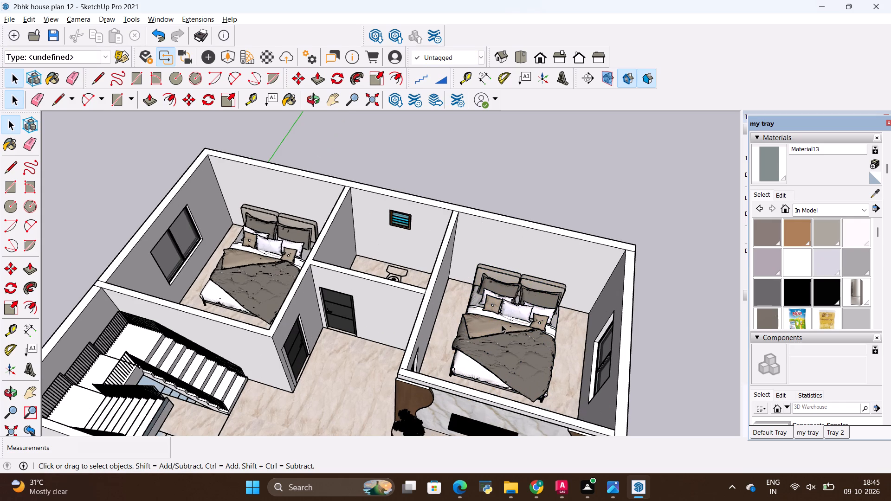
{"action": "scroll", "coordinate": [502, 325], "scroll_direction": "down", "scroll_amount": 15}
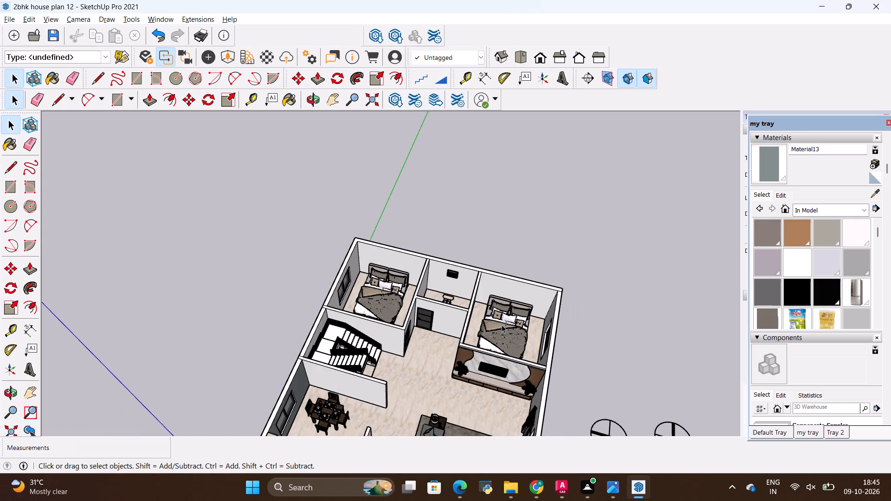
{"action": "scroll", "coordinate": [502, 325], "scroll_direction": "down", "scroll_amount": 17}
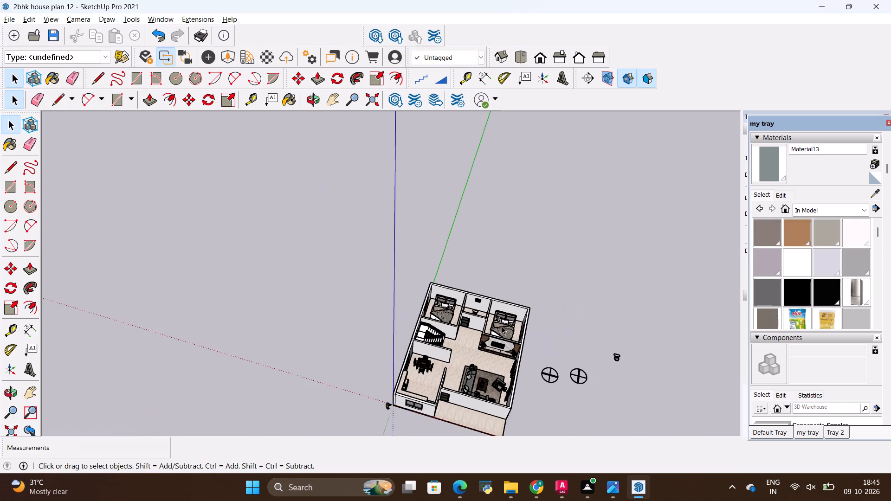
{"action": "scroll", "coordinate": [464, 353], "scroll_direction": "up", "scroll_amount": 7}
{"action": "scroll", "coordinate": [430, 255], "scroll_direction": "up", "scroll_amount": 9}
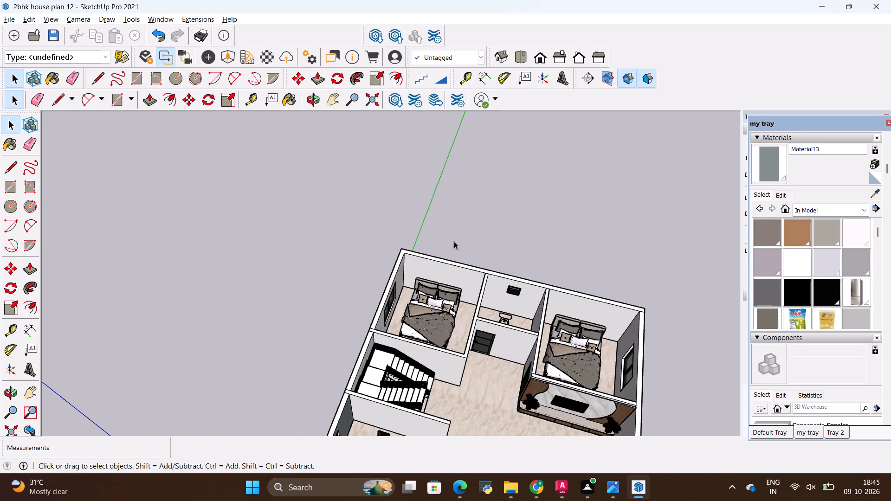
{"action": "scroll", "coordinate": [449, 270], "scroll_direction": "up", "scroll_amount": 9}
{"action": "scroll", "coordinate": [440, 313], "scroll_direction": "up", "scroll_amount": 4}
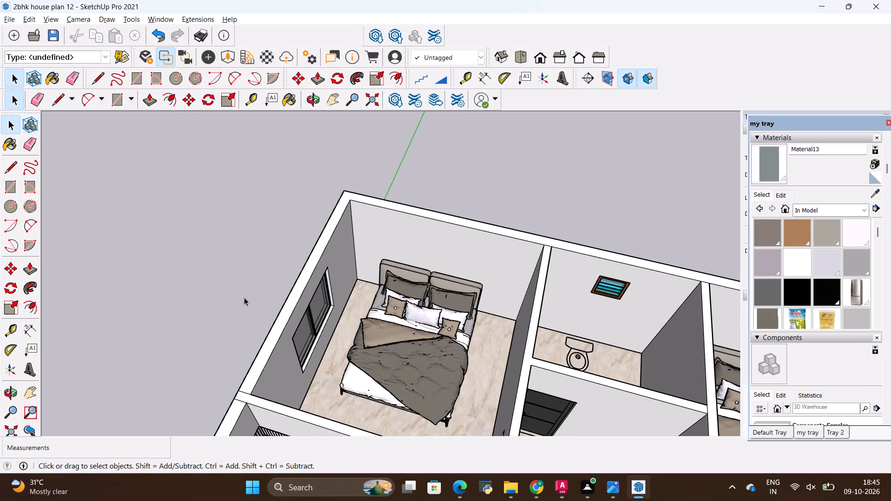
{"action": "scroll", "coordinate": [244, 297], "scroll_direction": "down", "scroll_amount": 20}
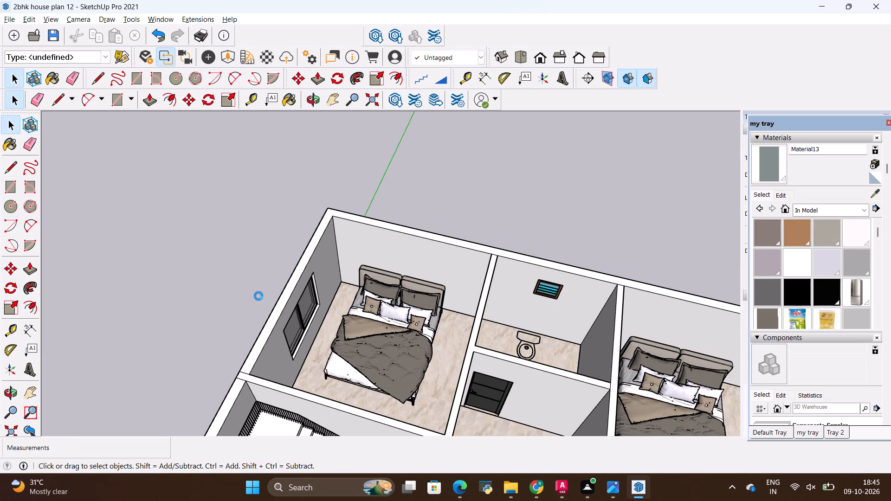
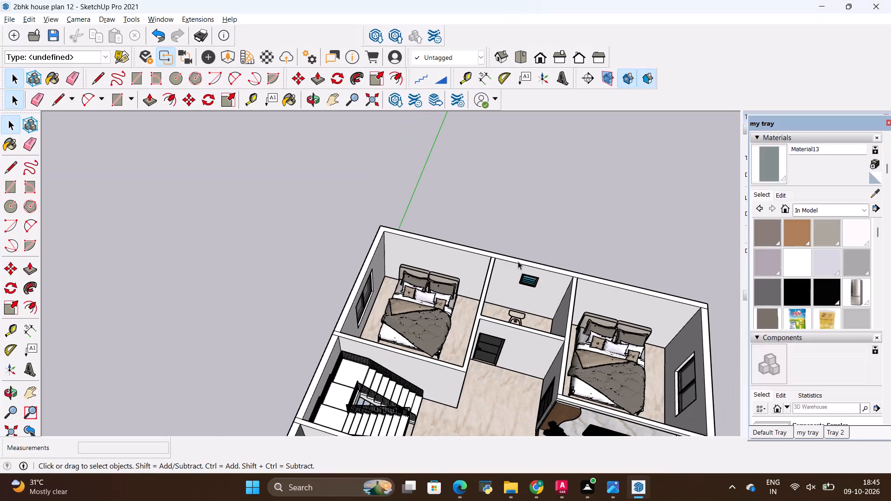
Examine the overall layout of the furnished house plan, from the bedrooms to the kitchen, dining and living areas.
{"action": "scroll", "coordinate": [402, 278], "scroll_direction": "down", "scroll_amount": 19}
{"action": "scroll", "coordinate": [427, 280], "scroll_direction": "down", "scroll_amount": 5}
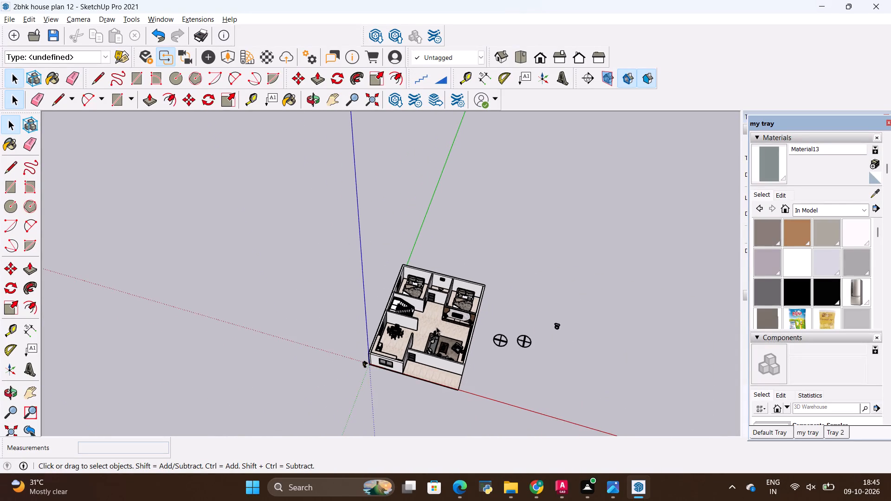
{"action": "scroll", "coordinate": [440, 336], "scroll_direction": "up", "scroll_amount": 5}
{"action": "middle_click_drag", "start_coordinate": [426, 375], "coordinate": [430, 333]}
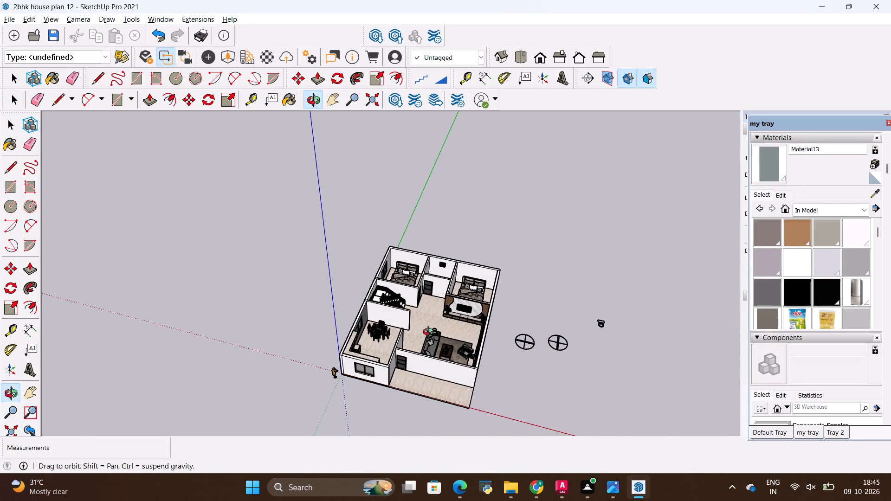
{"action": "middle_click_drag", "start_coordinate": [430, 333], "coordinate": [418, 308]}
{"action": "scroll", "coordinate": [425, 324], "scroll_direction": "up", "scroll_amount": 7}
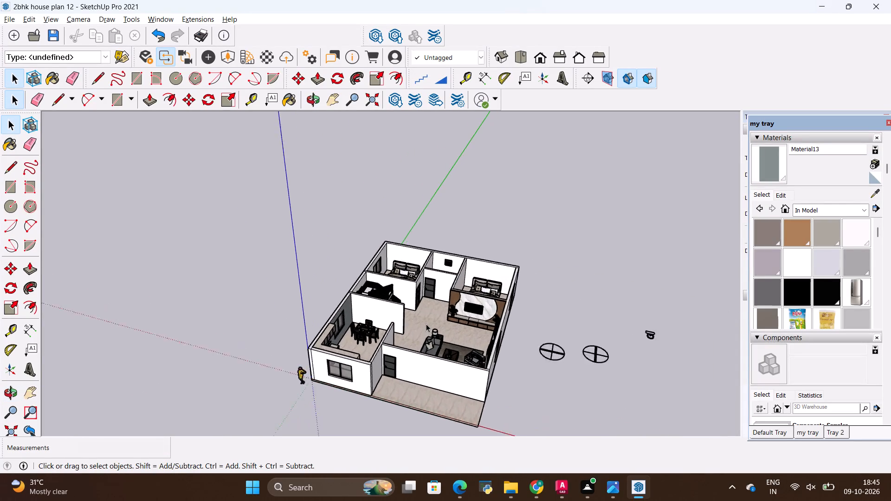
{"action": "scroll", "coordinate": [426, 324], "scroll_direction": "up", "scroll_amount": 11}
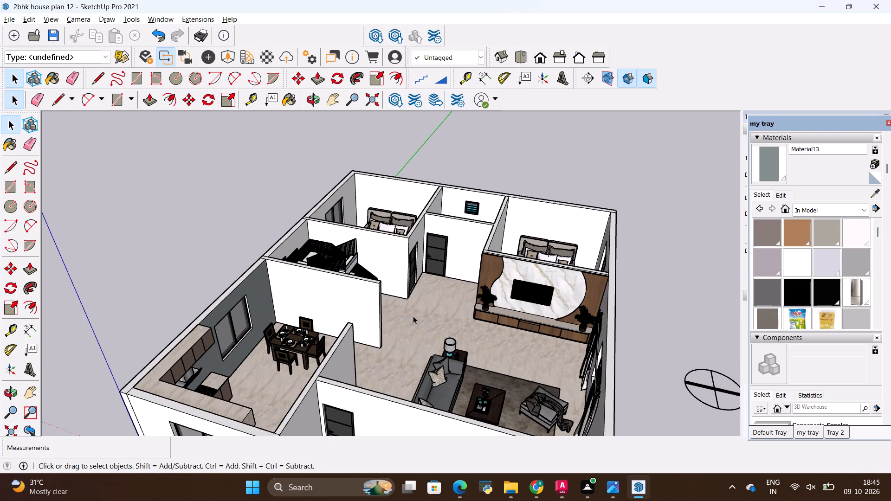
{"action": "scroll", "coordinate": [409, 315], "scroll_direction": "down", "scroll_amount": 5}
{"action": "middle_click_drag", "start_coordinate": [415, 332], "coordinate": [415, 323]}
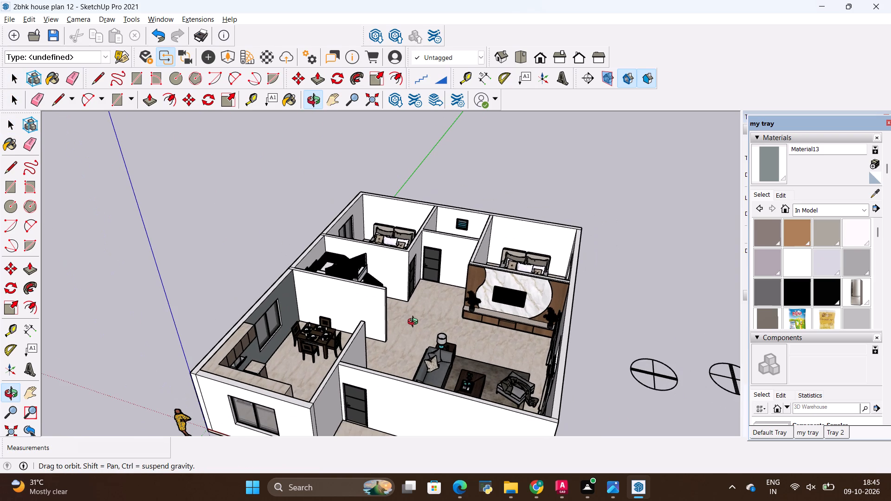
{"action": "middle_click_drag", "start_coordinate": [415, 323], "coordinate": [409, 301]}
{"action": "scroll", "coordinate": [408, 301], "scroll_direction": "down", "scroll_amount": 4}
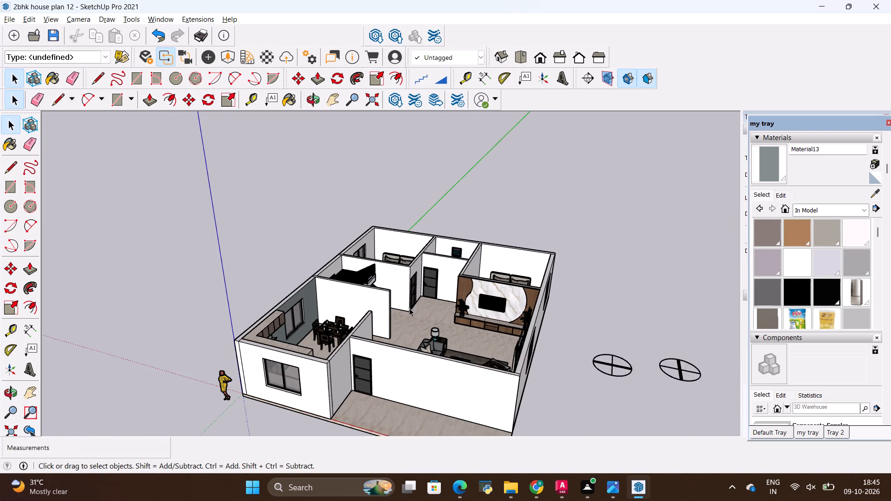
{"action": "scroll", "coordinate": [404, 332], "scroll_direction": "up", "scroll_amount": 3}
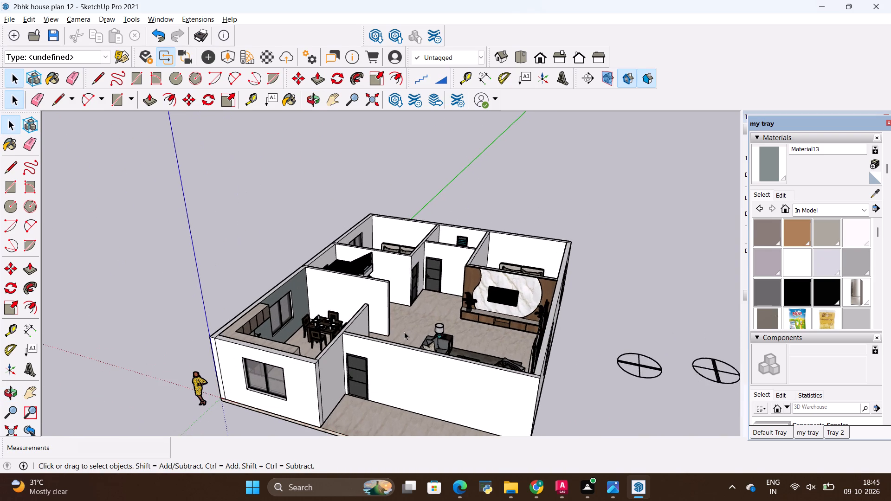
{"action": "scroll", "coordinate": [404, 332], "scroll_direction": "down", "scroll_amount": 7}
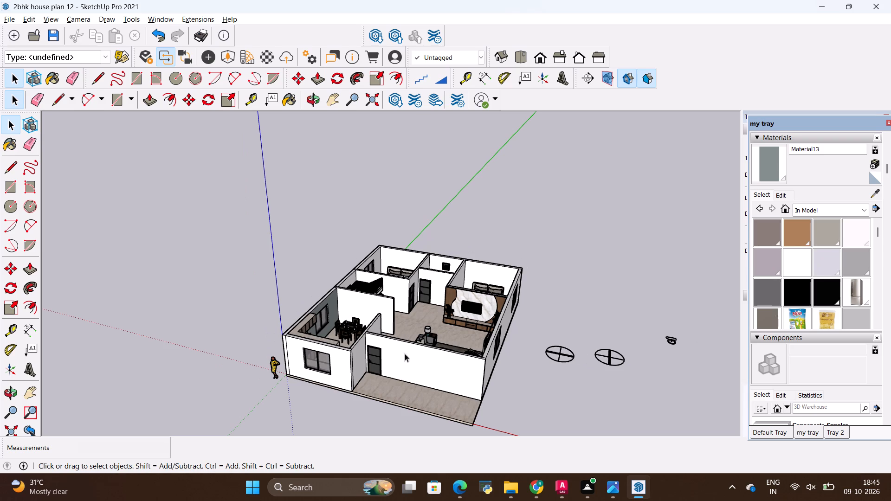
{"action": "scroll", "coordinate": [393, 420], "scroll_direction": "up", "scroll_amount": 10}
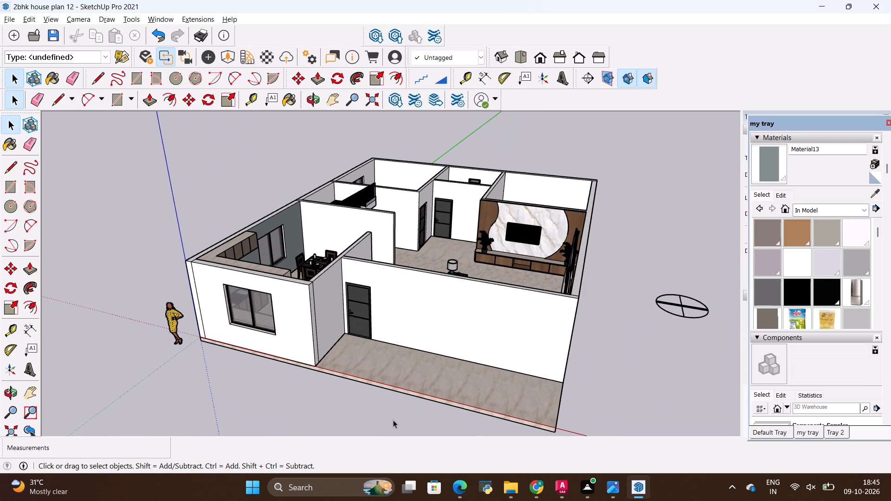
Inspect the front of the house, including the entrance door, porch and front window, at ground level and from above.
{"action": "middle_click_drag", "start_coordinate": [393, 420], "coordinate": [402, 283]}
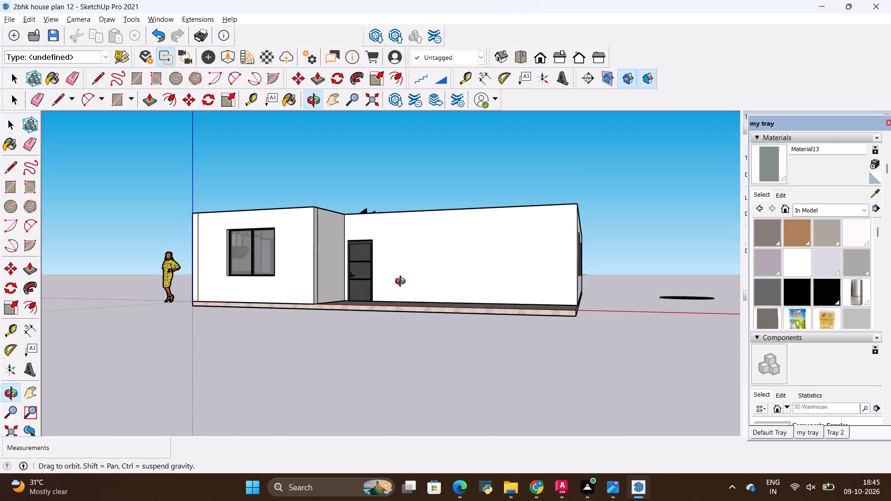
{"action": "middle_click_drag", "start_coordinate": [402, 283], "coordinate": [370, 385]}
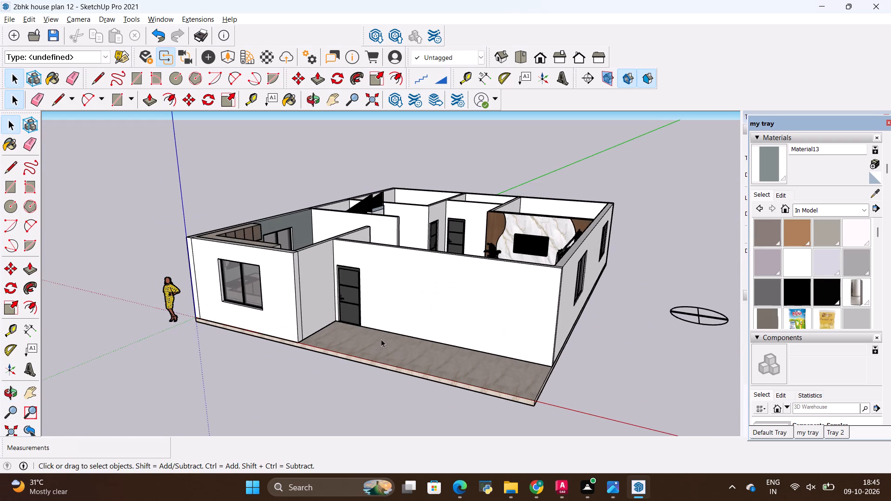
{"action": "scroll", "coordinate": [393, 276], "scroll_direction": "up", "scroll_amount": 2}
{"action": "scroll", "coordinate": [433, 235], "scroll_direction": "up", "scroll_amount": 3}
{"action": "middle_click_drag", "start_coordinate": [417, 240], "coordinate": [420, 245]}
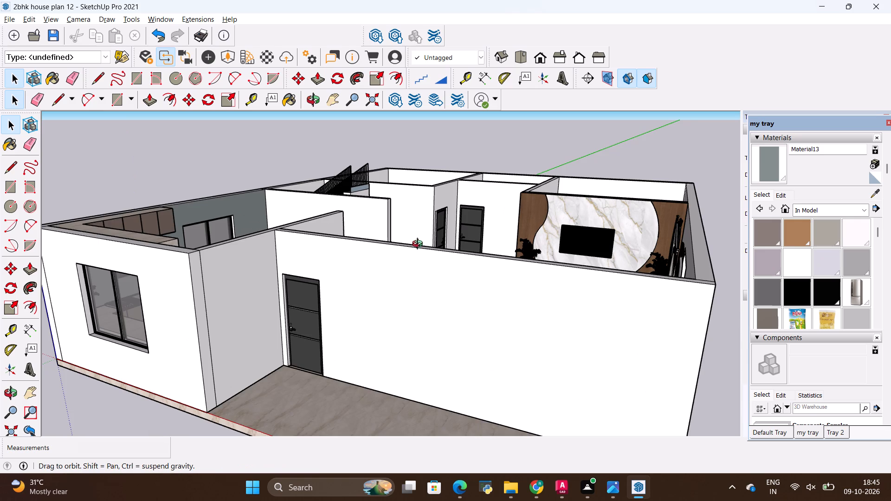
{"action": "middle_click_drag", "start_coordinate": [420, 245], "coordinate": [425, 276]}
{"action": "scroll", "coordinate": [412, 239], "scroll_direction": "down", "scroll_amount": 2}
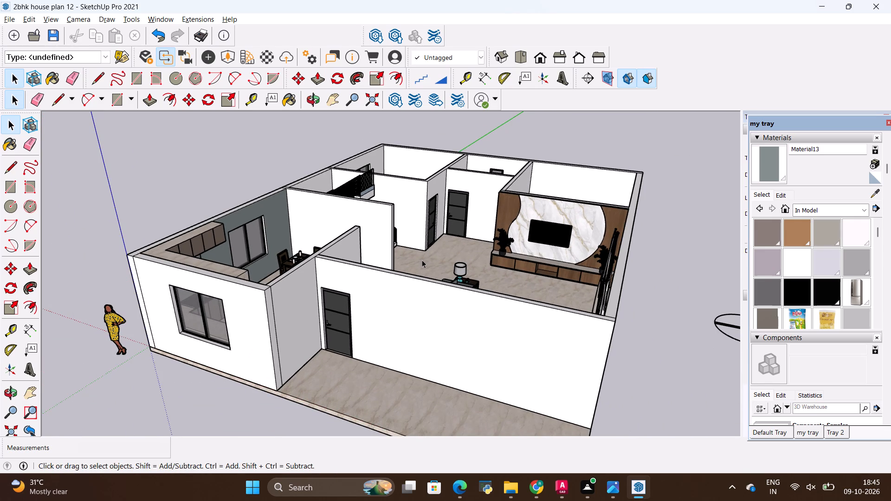
{"action": "scroll", "coordinate": [422, 260], "scroll_direction": "down", "scroll_amount": 4}
{"action": "scroll", "coordinate": [410, 354], "scroll_direction": "down", "scroll_amount": 1}
{"action": "middle_click_drag", "start_coordinate": [410, 354], "coordinate": [413, 328]}
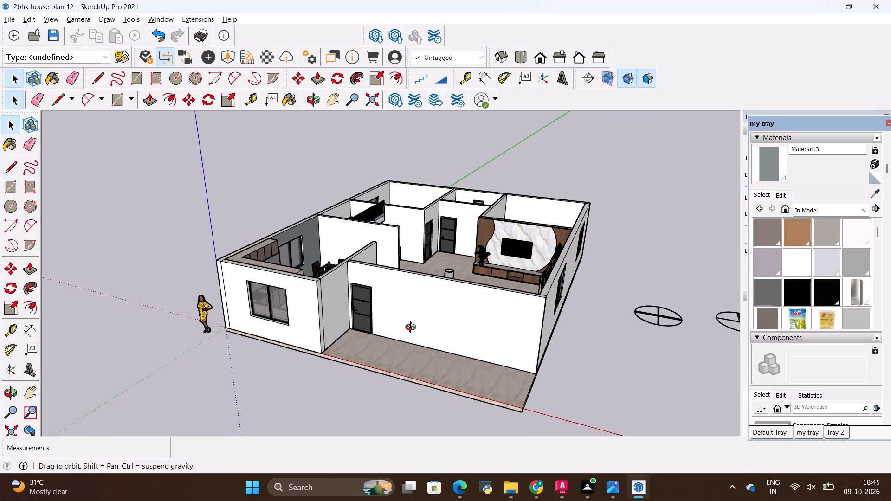
{"action": "middle_click_drag", "start_coordinate": [413, 328], "coordinate": [410, 330]}
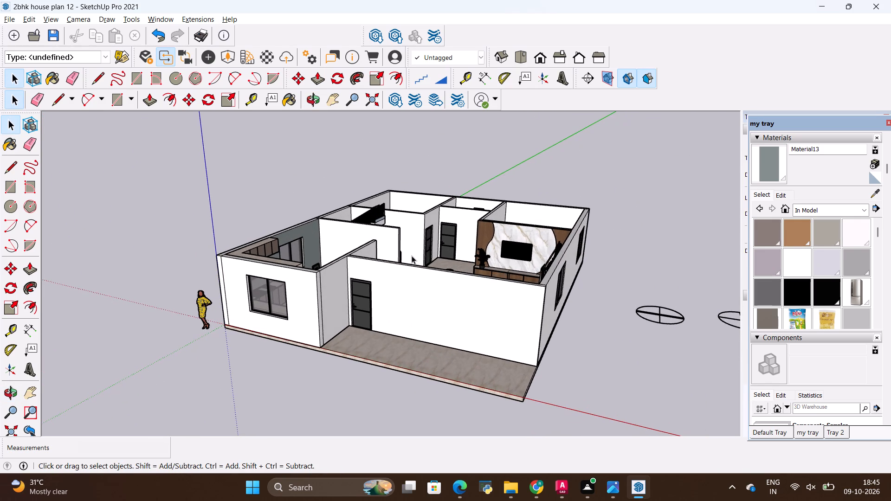
Inspect the living room's marble TV wall, the doors beside it and the curtained window from several angles.
{"action": "scroll", "coordinate": [489, 264], "scroll_direction": "up", "scroll_amount": 2}
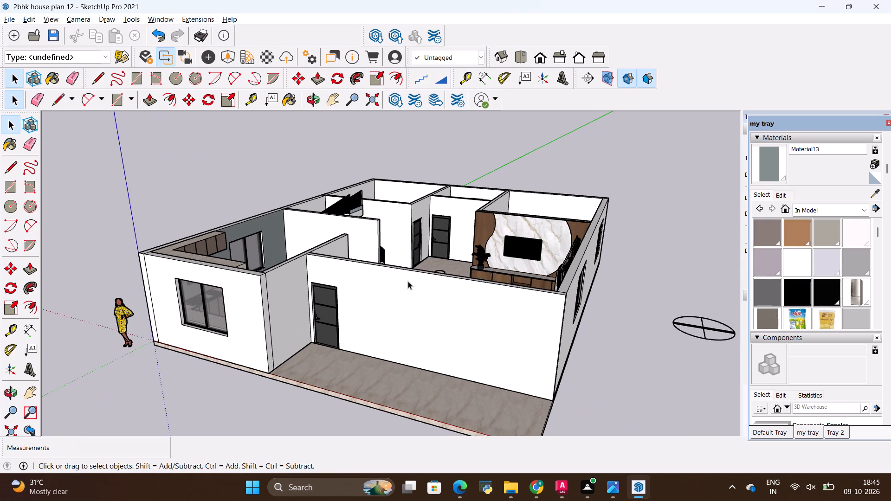
{"action": "scroll", "coordinate": [412, 296], "scroll_direction": "up", "scroll_amount": 4}
{"action": "scroll", "coordinate": [441, 219], "scroll_direction": "up", "scroll_amount": 13}
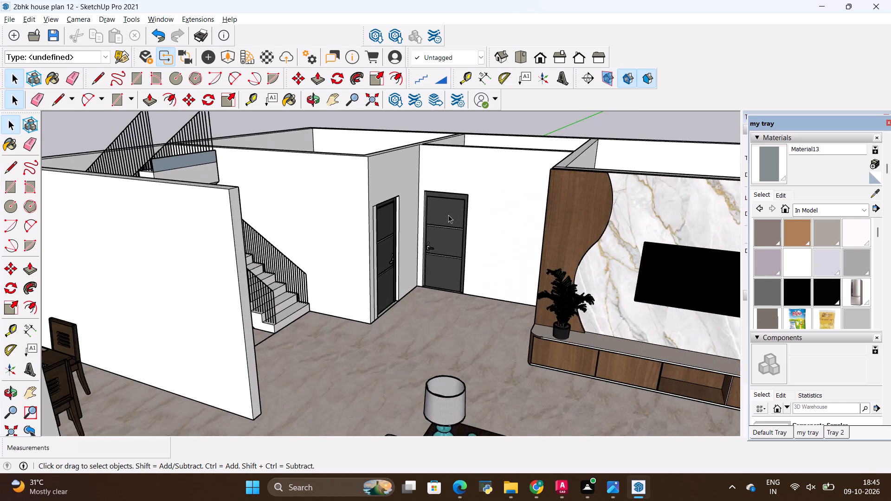
{"action": "scroll", "coordinate": [482, 225], "scroll_direction": "up", "scroll_amount": 1}
{"action": "scroll", "coordinate": [358, 251], "scroll_direction": "down", "scroll_amount": 15}
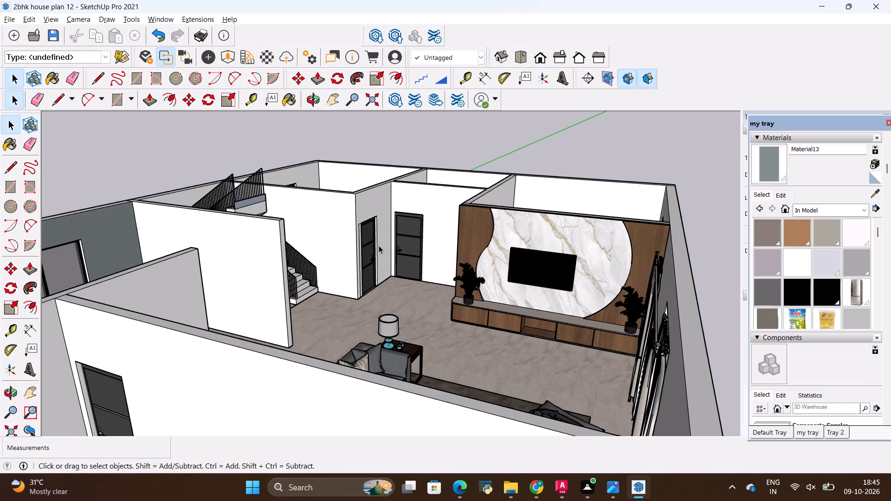
{"action": "scroll", "coordinate": [379, 245], "scroll_direction": "down", "scroll_amount": 3}
{"action": "middle_click_drag", "start_coordinate": [401, 297], "coordinate": [528, 343]}
{"action": "scroll", "coordinate": [529, 231], "scroll_direction": "up", "scroll_amount": 4}
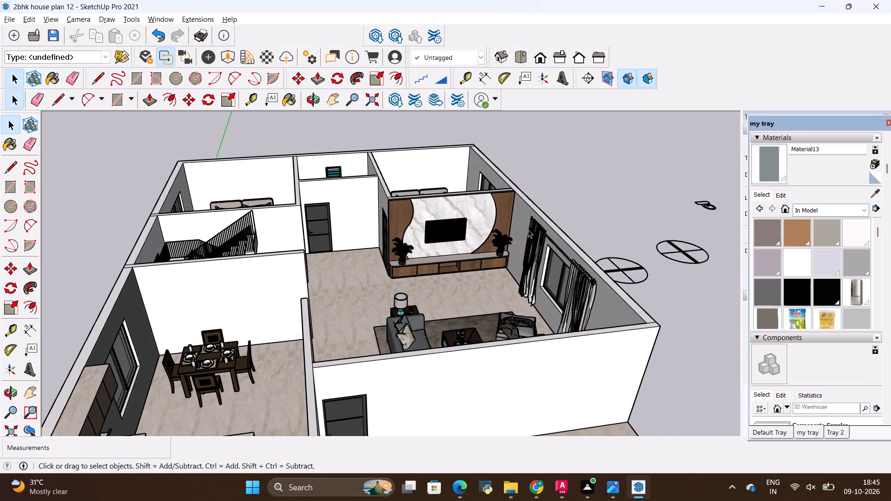
{"action": "scroll", "coordinate": [343, 218], "scroll_direction": "up", "scroll_amount": 4}
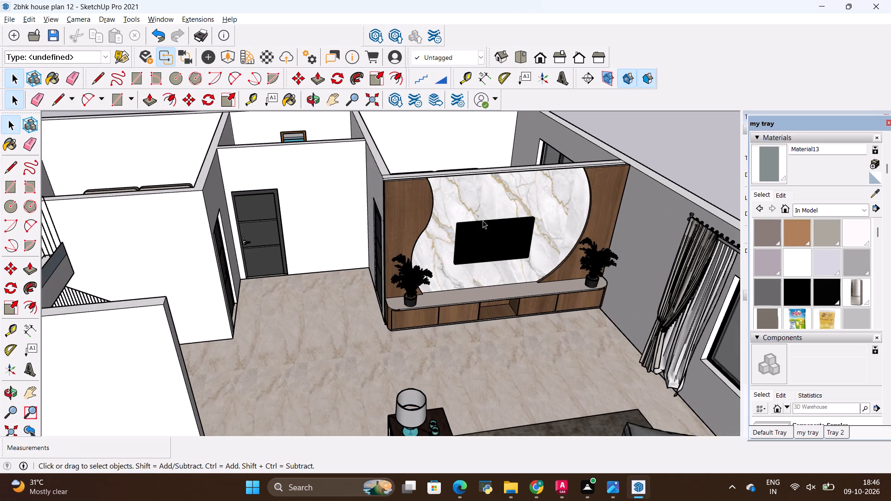
{"action": "scroll", "coordinate": [614, 251], "scroll_direction": "up", "scroll_amount": 2}
{"action": "middle_click_drag", "start_coordinate": [620, 241], "coordinate": [618, 236]}
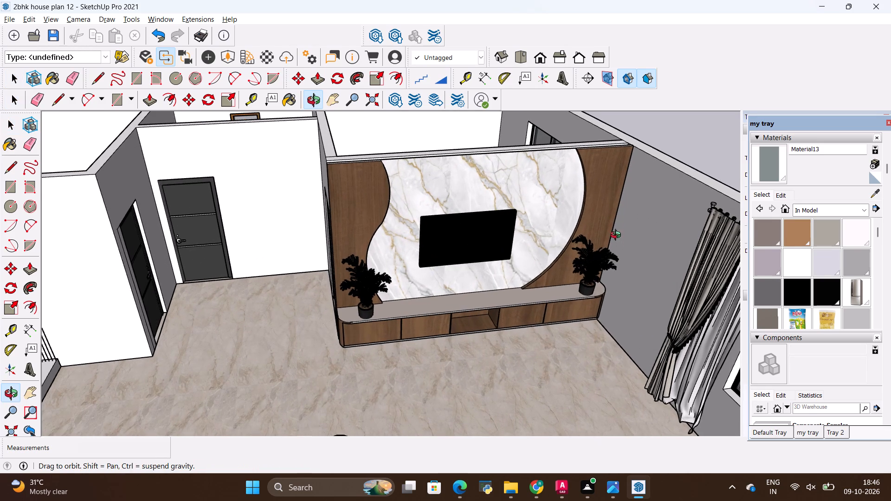
{"action": "middle_click_drag", "start_coordinate": [618, 236], "coordinate": [543, 286]}
{"action": "scroll", "coordinate": [430, 249], "scroll_direction": "down", "scroll_amount": 16}
{"action": "key", "text": "space"}
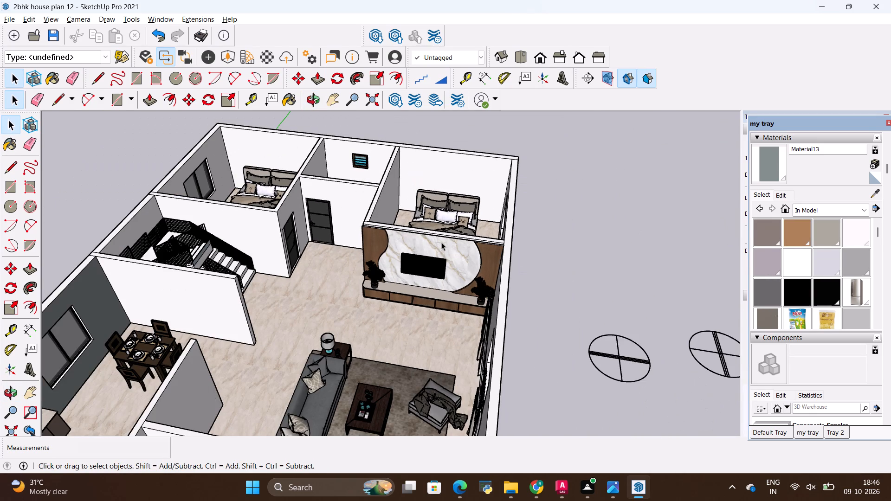
{"action": "middle_click_drag", "start_coordinate": [476, 268], "coordinate": [563, 237]}
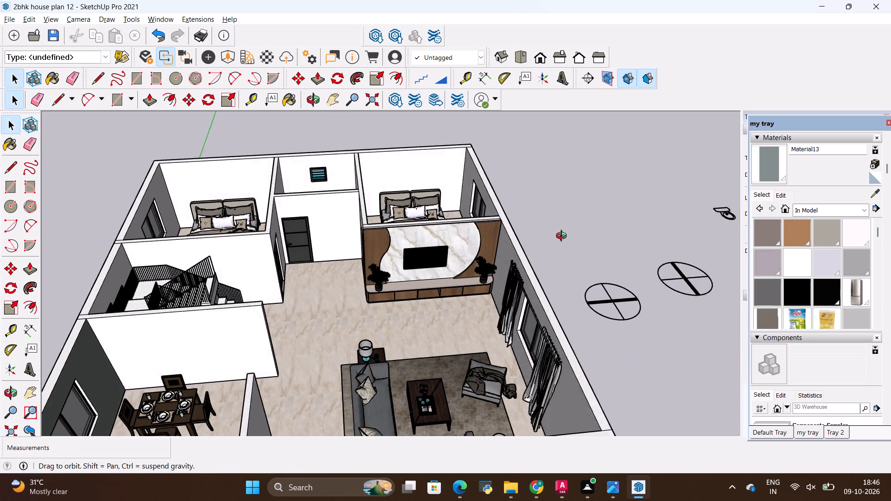
{"action": "middle_click_drag", "start_coordinate": [563, 237], "coordinate": [588, 203]}
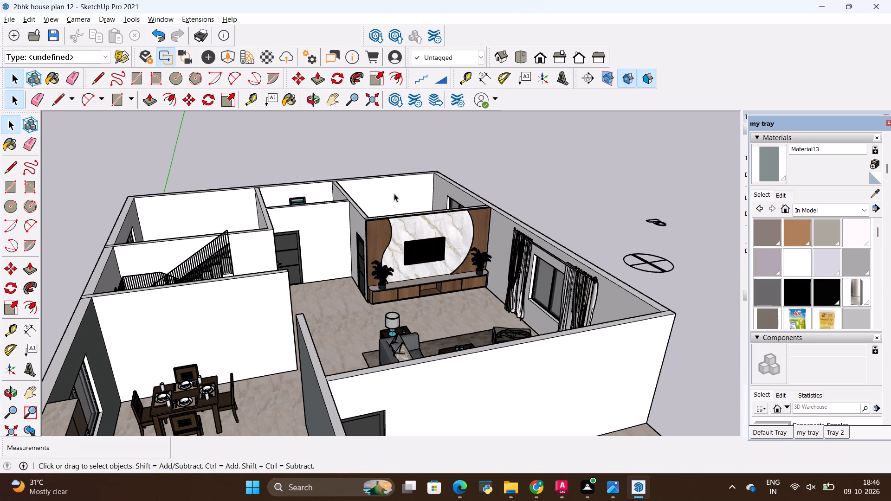
{"action": "scroll", "coordinate": [395, 193], "scroll_direction": "up", "scroll_amount": 3}
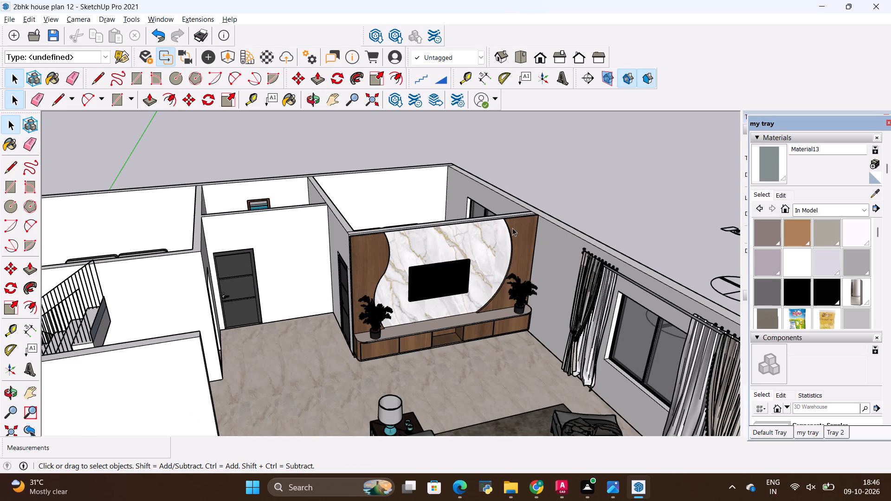
{"action": "middle_click_drag", "start_coordinate": [531, 229], "coordinate": [551, 186]}
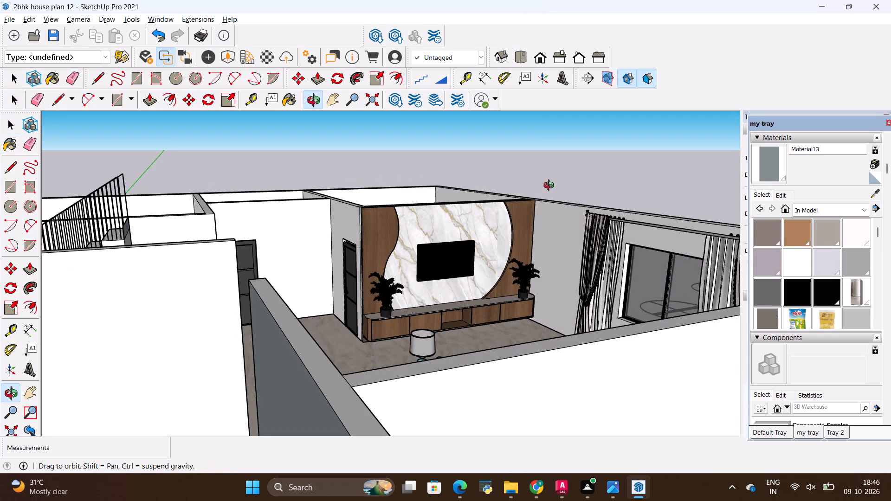
{"action": "middle_click_drag", "start_coordinate": [551, 186], "coordinate": [489, 226]}
{"action": "scroll", "coordinate": [484, 239], "scroll_direction": "down", "scroll_amount": 5}
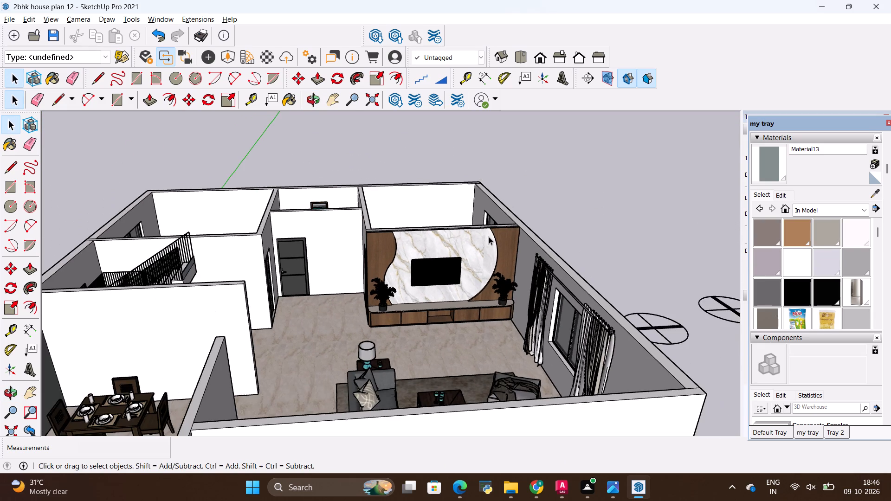
{"action": "scroll", "coordinate": [489, 241], "scroll_direction": "down", "scroll_amount": 5}
{"action": "key", "text": "space"}
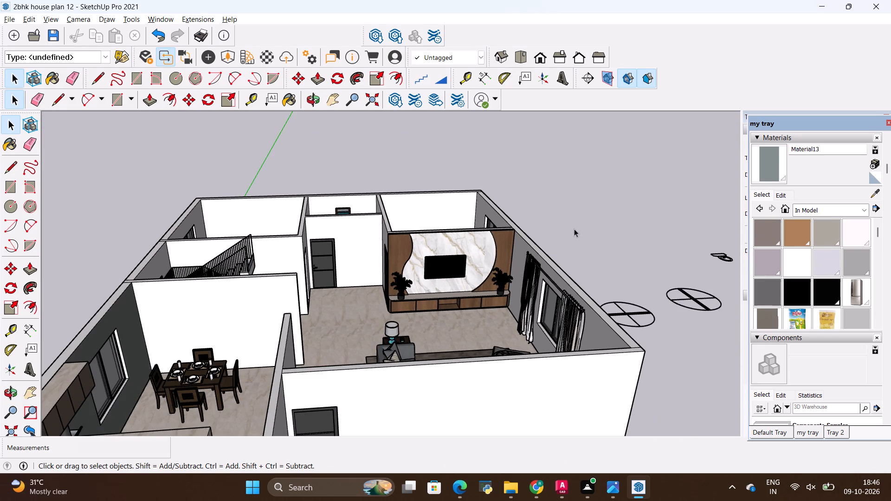
{"action": "left_click", "coordinate": [574, 229]}
Examine the living room, dining area, kitchen and staircase of the furnished house from several angles.
{"action": "middle_click_drag", "start_coordinate": [366, 298], "coordinate": [490, 333]}
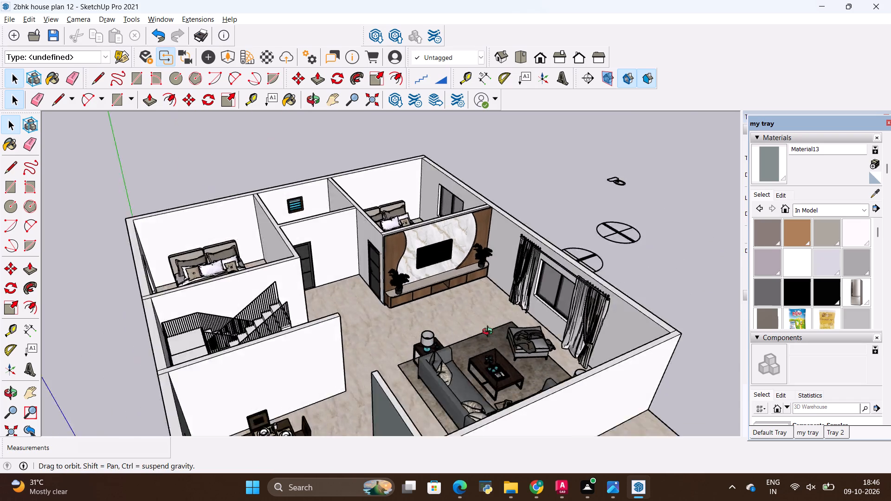
{"action": "middle_click_drag", "start_coordinate": [490, 333], "coordinate": [237, 323]}
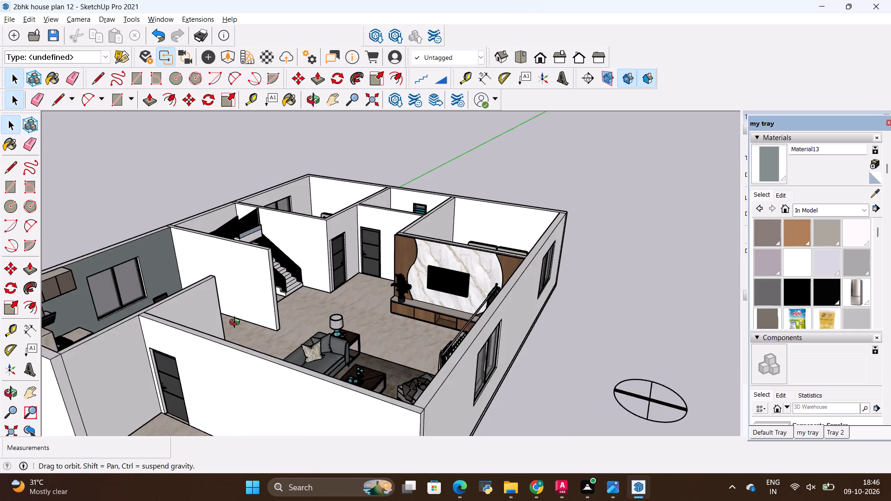
{"action": "middle_click_drag", "start_coordinate": [237, 323], "coordinate": [187, 323]}
{"action": "middle_click_drag", "start_coordinate": [365, 303], "coordinate": [194, 321]}
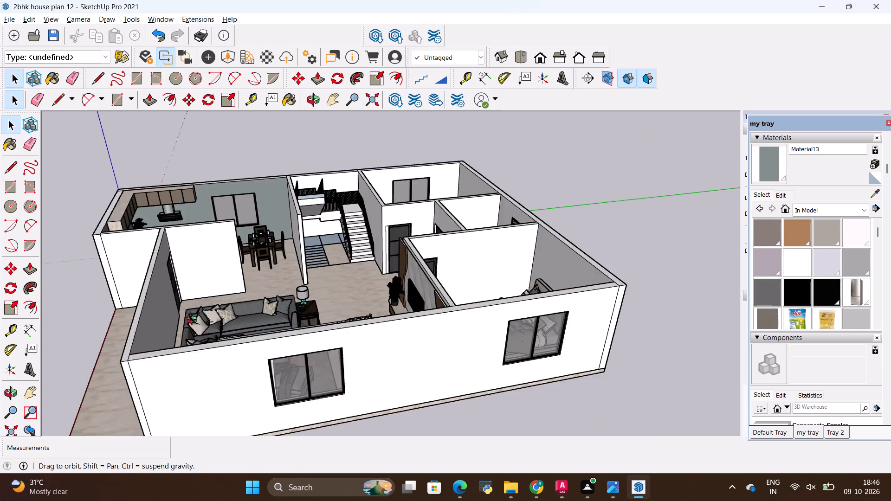
{"action": "middle_click_drag", "start_coordinate": [194, 321], "coordinate": [146, 304]}
{"action": "scroll", "coordinate": [268, 207], "scroll_direction": "up", "scroll_amount": 6}
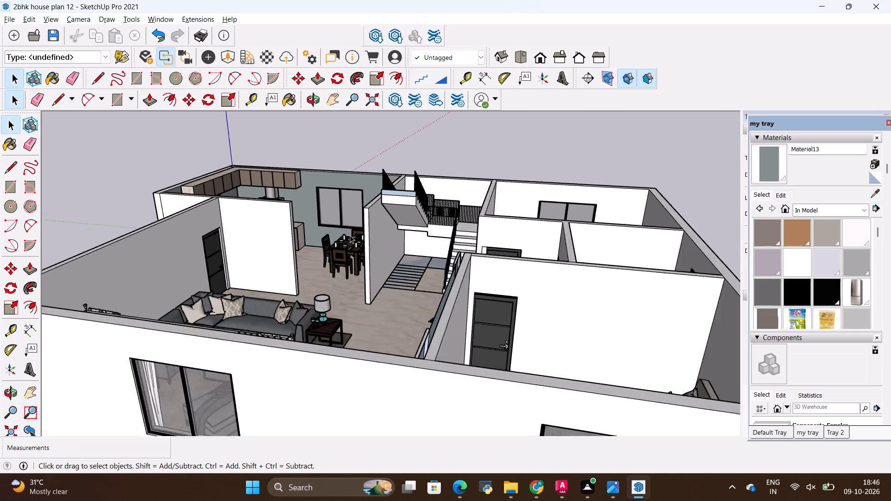
{"action": "scroll", "coordinate": [350, 235], "scroll_direction": "up", "scroll_amount": 6}
{"action": "middle_click_drag", "start_coordinate": [338, 254], "coordinate": [305, 226]}
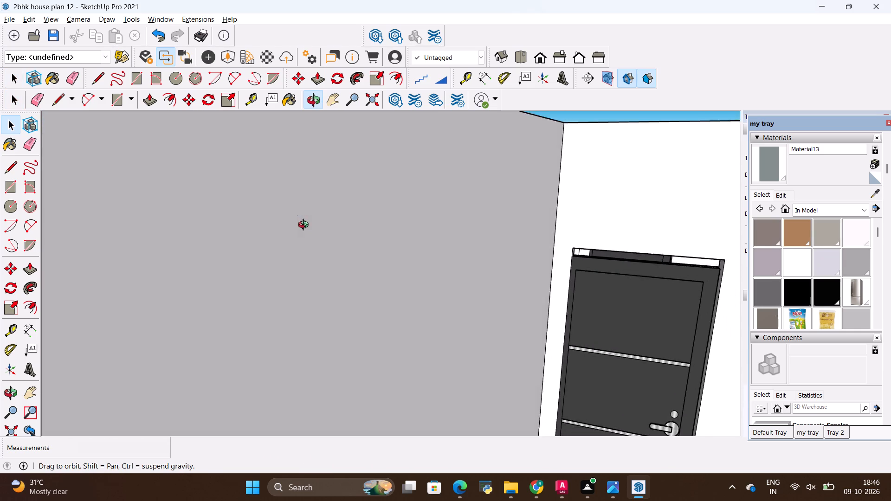
{"action": "middle_click_drag", "start_coordinate": [305, 226], "coordinate": [354, 271]}
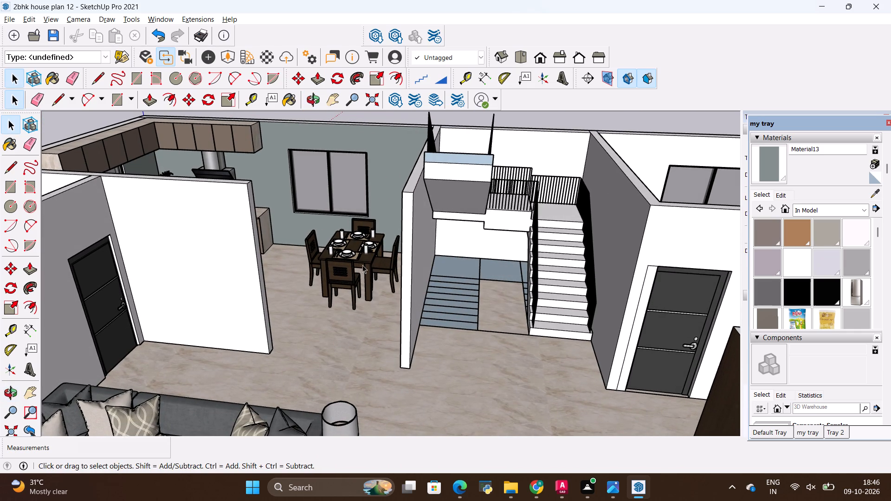
{"action": "scroll", "coordinate": [333, 245], "scroll_direction": "down", "scroll_amount": 5}
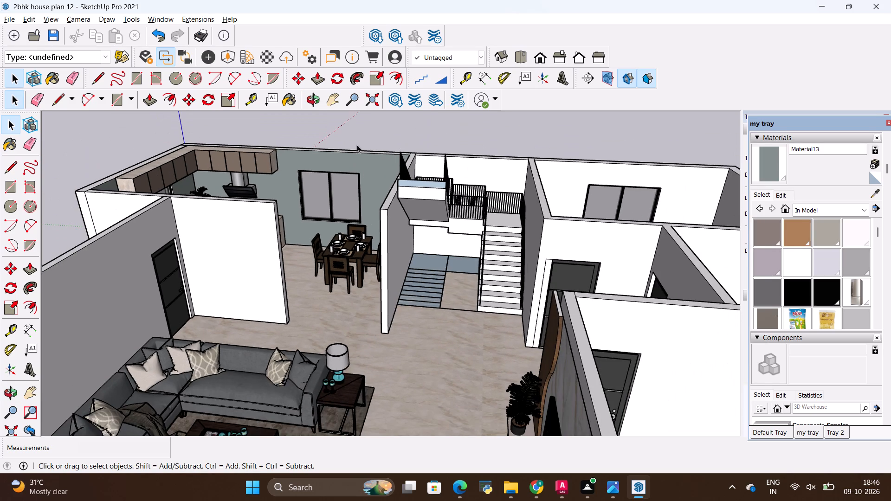
{"action": "middle_click_drag", "start_coordinate": [360, 138], "coordinate": [352, 252]}
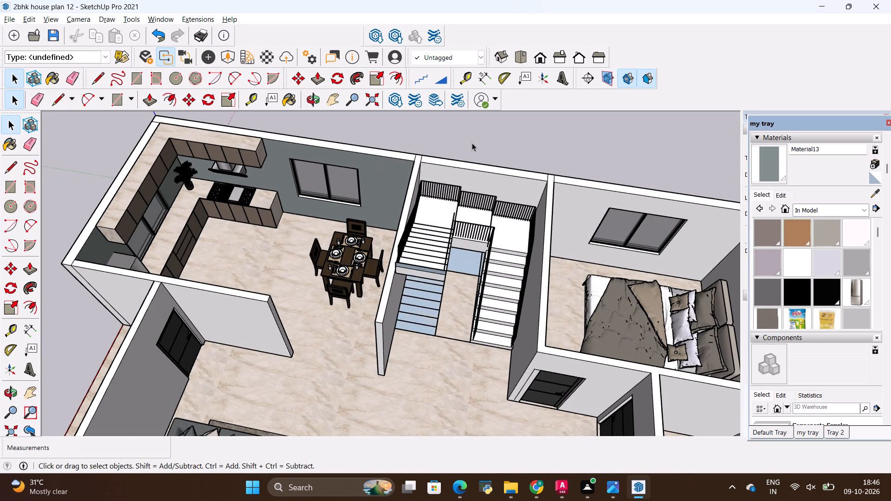
Examine the whole house layout from above and from the rear, including the bedrooms and the bathroom.
{"action": "scroll", "coordinate": [347, 391], "scroll_direction": "down", "scroll_amount": 6}
{"action": "scroll", "coordinate": [254, 342], "scroll_direction": "down", "scroll_amount": 3}
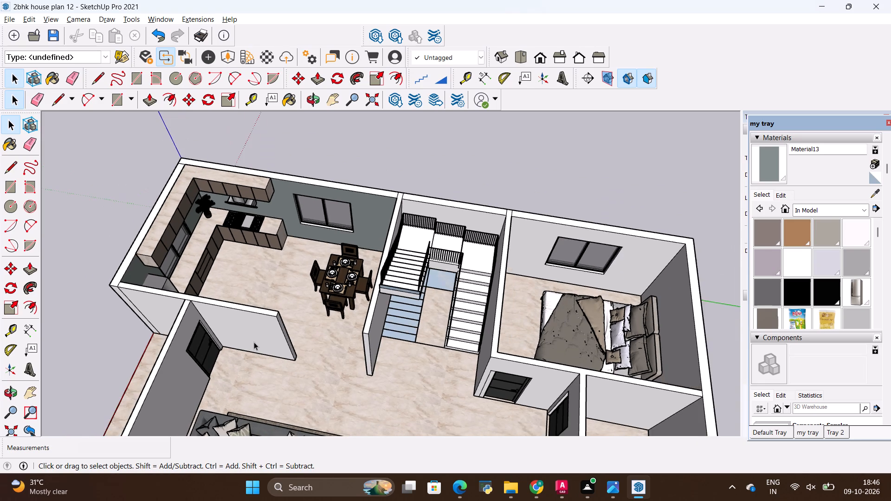
{"action": "scroll", "coordinate": [254, 342], "scroll_direction": "down", "scroll_amount": 4}
{"action": "middle_click_drag", "start_coordinate": [303, 329], "coordinate": [224, 253]}
{"action": "middle_click_drag", "start_coordinate": [232, 258], "coordinate": [359, 360]}
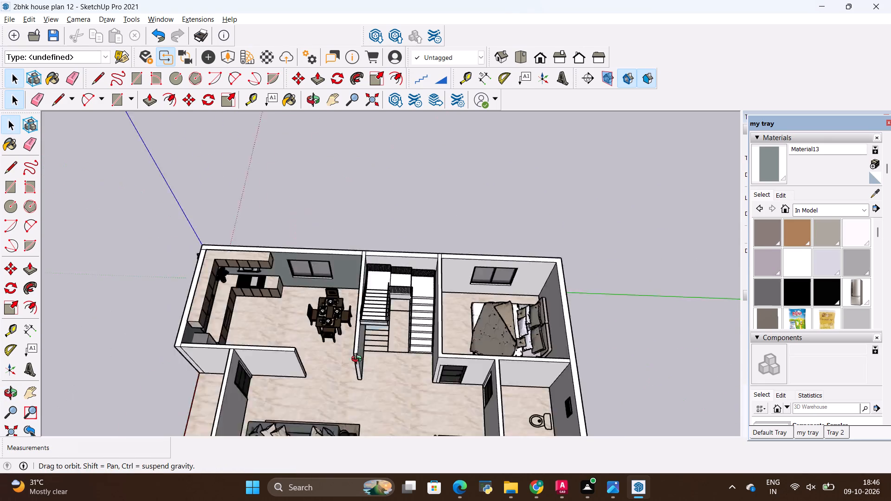
{"action": "middle_click_drag", "start_coordinate": [359, 360], "coordinate": [6, 290]}
{"action": "scroll", "coordinate": [362, 244], "scroll_direction": "down", "scroll_amount": 4}
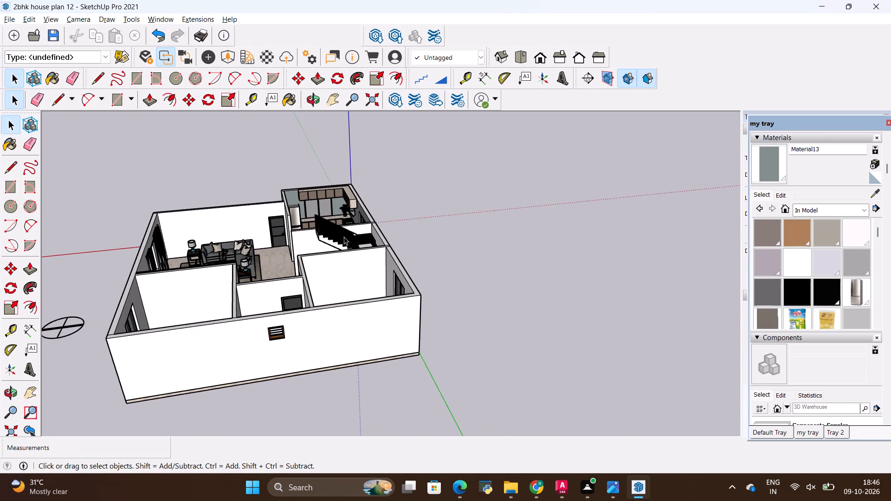
{"action": "middle_click_drag", "start_coordinate": [343, 238], "coordinate": [611, 301]}
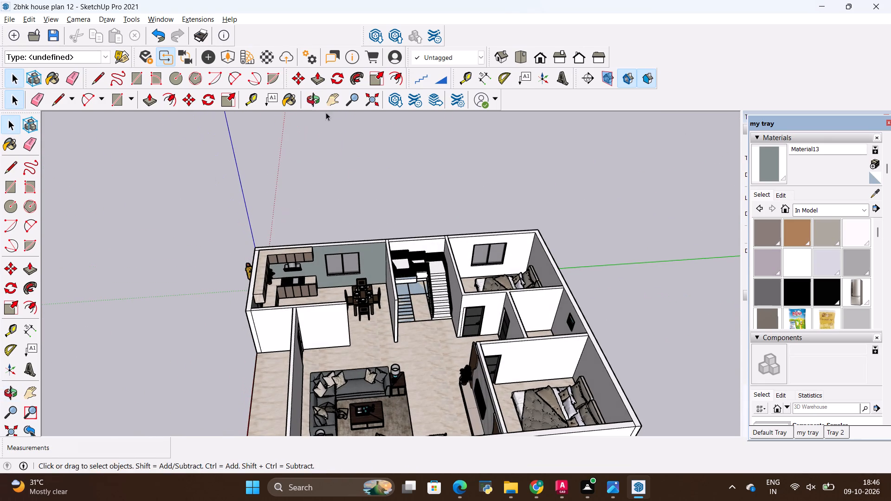
Import the toilet model CS300DRT+693x451x763 from the ALL 3D WAREHOUSE ITEMS folder and place it on the open floor beside the living area.
{"action": "left_click", "coordinate": [13, 21]}
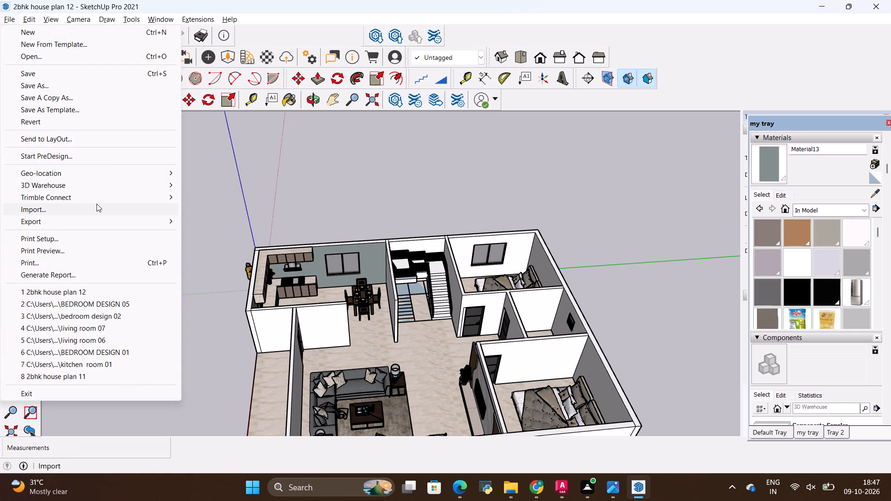
{"action": "left_click", "coordinate": [89, 212]}
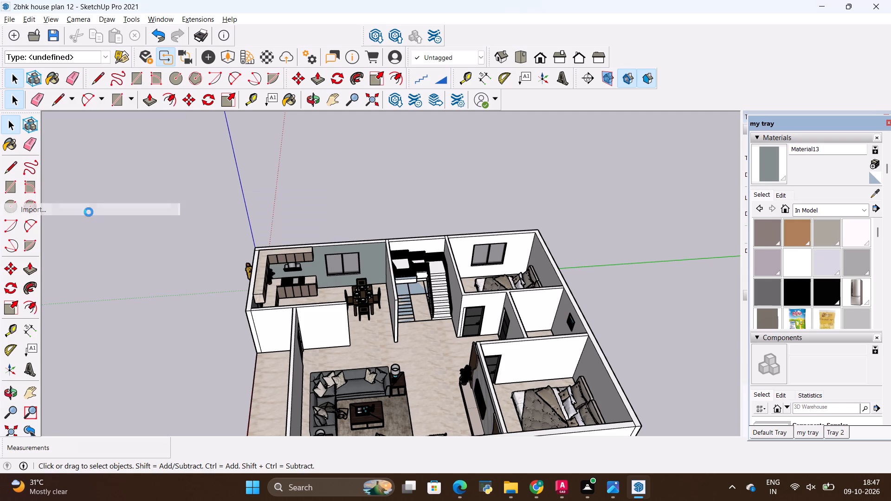
{"action": "scroll", "coordinate": [563, 164], "scroll_direction": "down", "scroll_amount": 1}
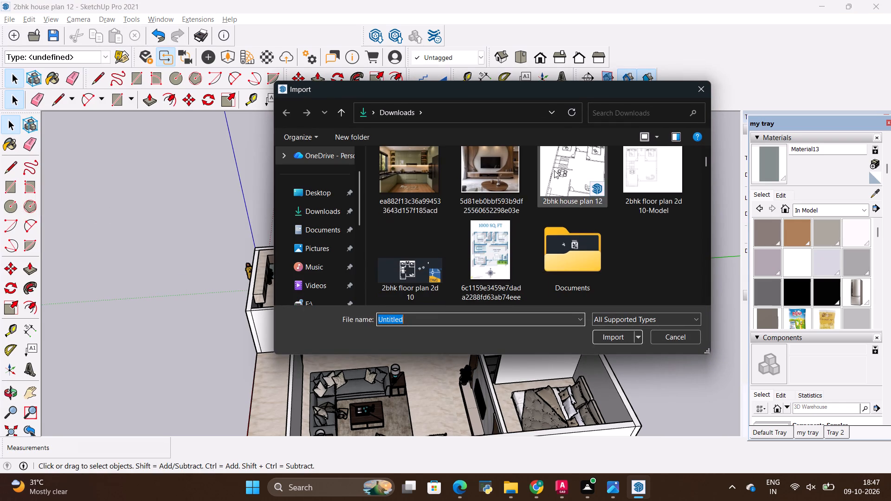
{"action": "scroll", "coordinate": [383, 199], "scroll_direction": "down", "scroll_amount": 3}
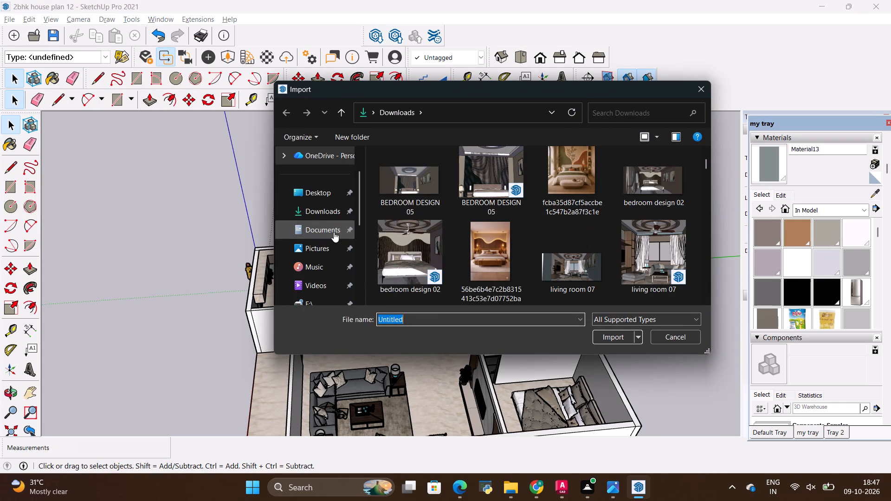
{"action": "scroll", "coordinate": [327, 276], "scroll_direction": "down", "scroll_amount": 2}
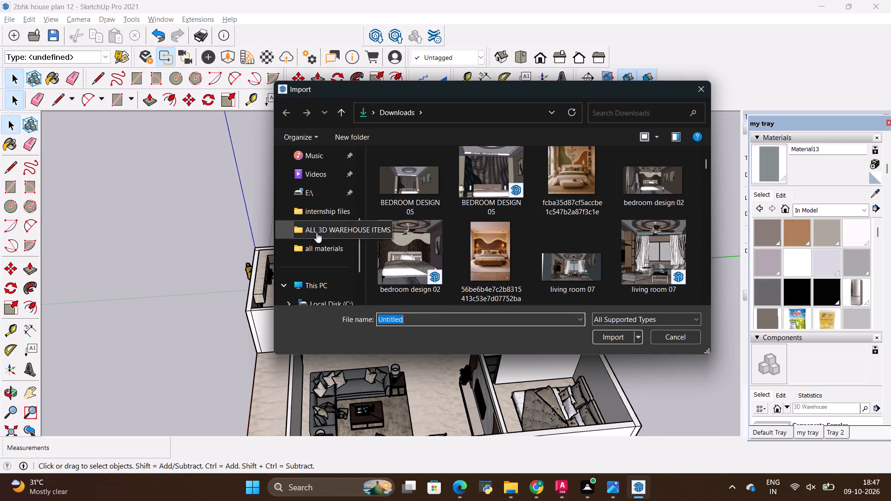
{"action": "left_click", "coordinate": [316, 232]}
{"action": "scroll", "coordinate": [564, 208], "scroll_direction": "down", "scroll_amount": 1}
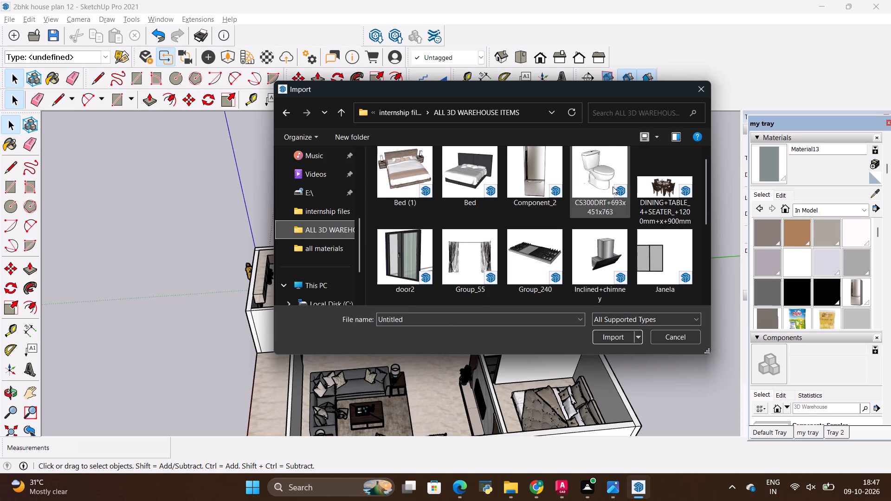
{"action": "left_click", "coordinate": [601, 180]}
{"action": "left_click", "coordinate": [606, 337]}
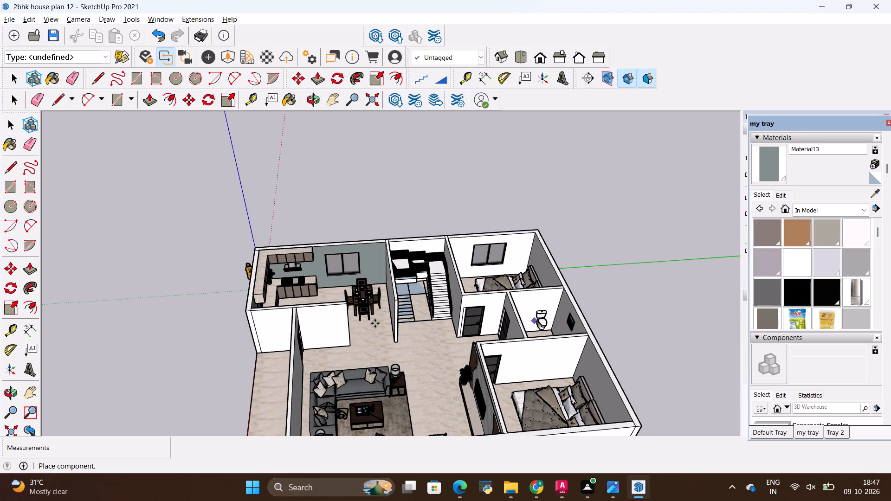
{"action": "left_click", "coordinate": [416, 357]}
Scale the imported toilet up by a factor of 1.65.
{"action": "scroll", "coordinate": [415, 360], "scroll_direction": "up", "scroll_amount": 2}
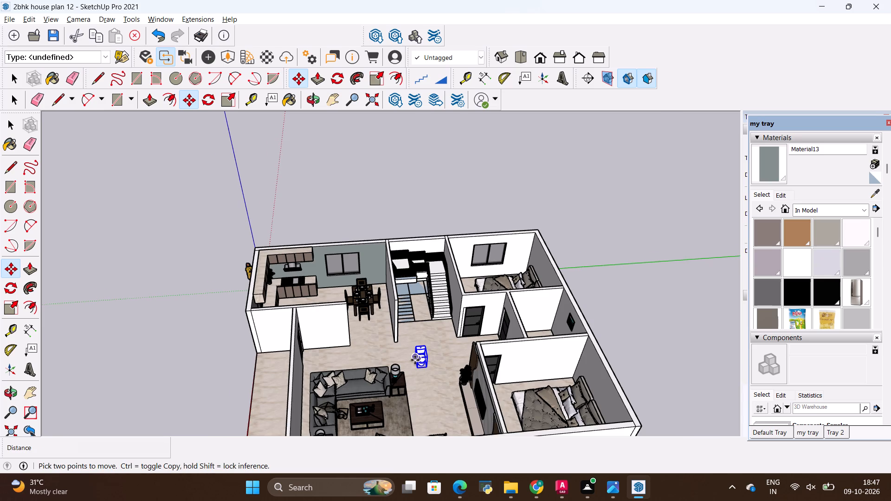
{"action": "key", "text": "s"}
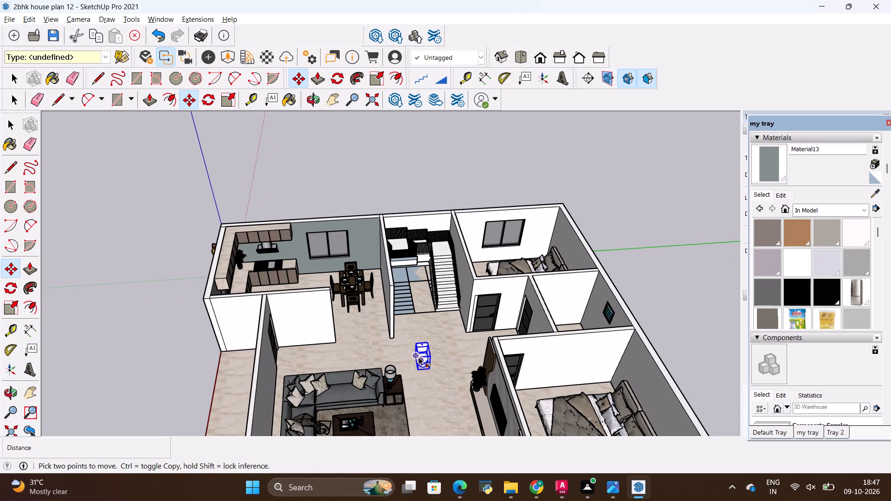
{"action": "left_click", "coordinate": [433, 354]}
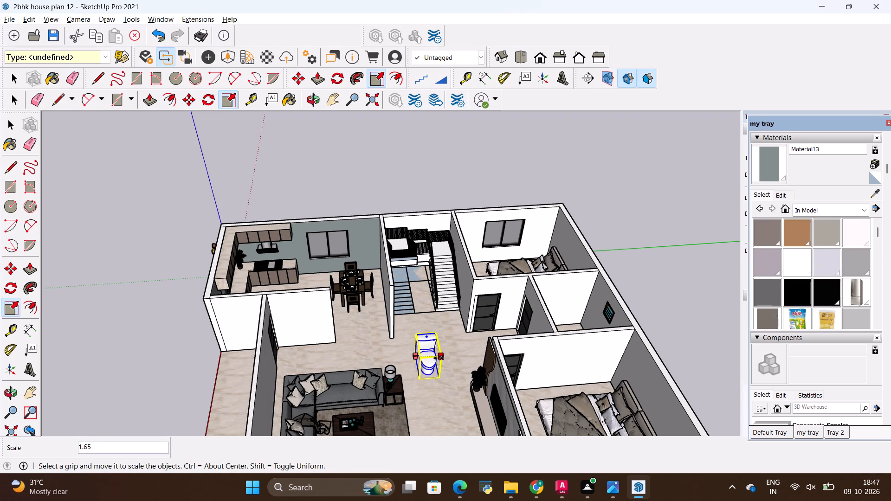
{"action": "left_click", "coordinate": [440, 361]}
{"action": "key", "text": "space"}
Rotate the toilet 90 degrees on the floor so its tank faces the bathroom's outer wall.
{"action": "left_click", "coordinate": [375, 343]}
{"action": "left_click", "coordinate": [421, 349]}
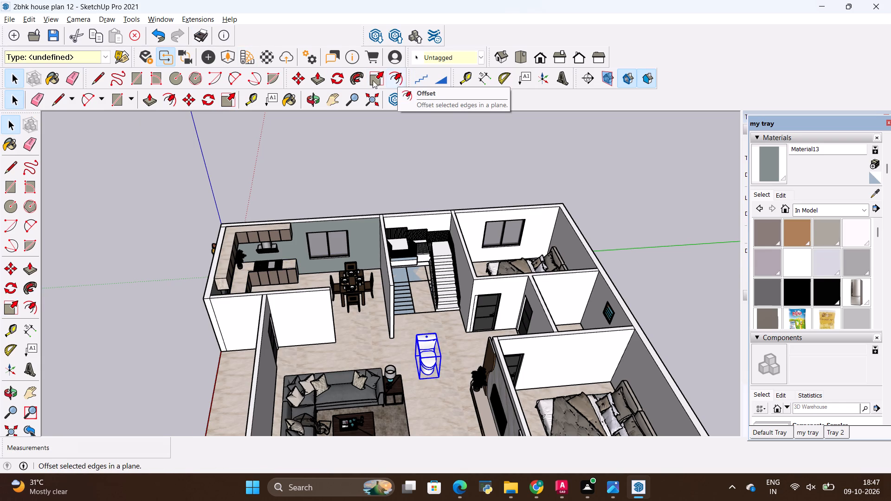
{"action": "left_click", "coordinate": [335, 77]}
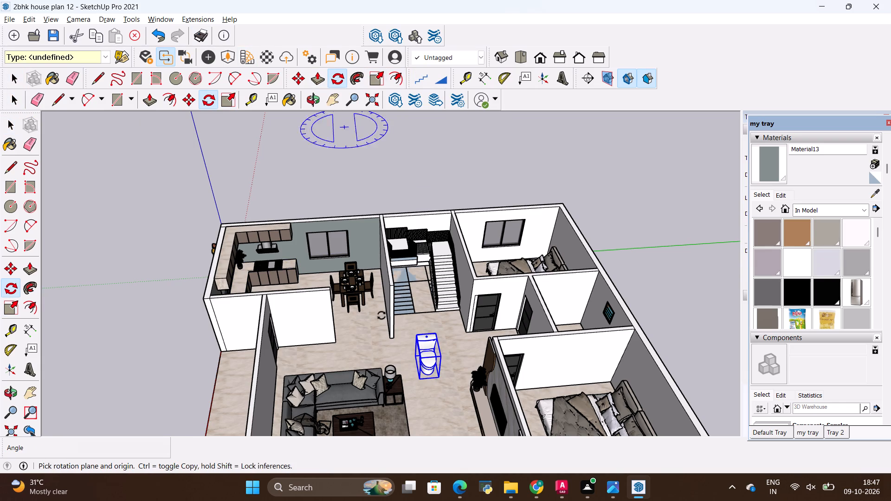
{"action": "left_click", "coordinate": [410, 347]}
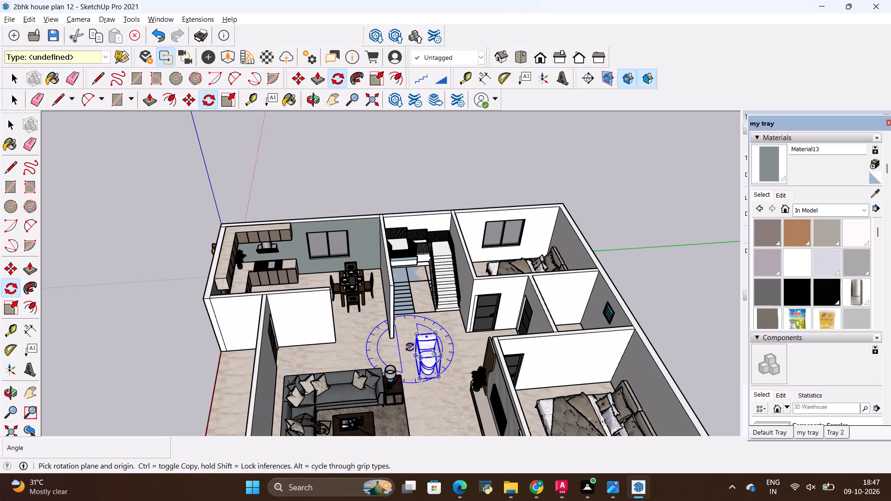
{"action": "left_click", "coordinate": [414, 408]}
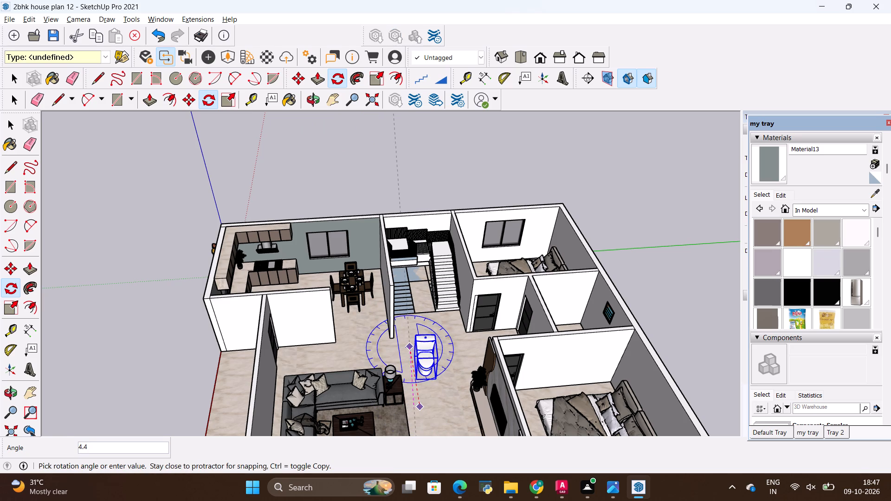
{"action": "left_click", "coordinate": [216, 362]}
{"action": "key", "text": "space"}
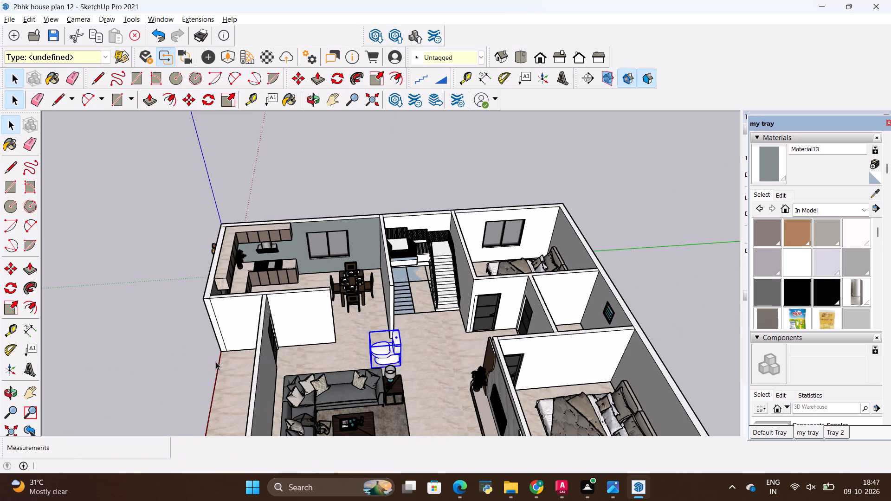
Move the toilet by its base corner into the bathroom, with its tank against the outer wall that has the small ventilation window.
{"action": "key", "text": "m"}
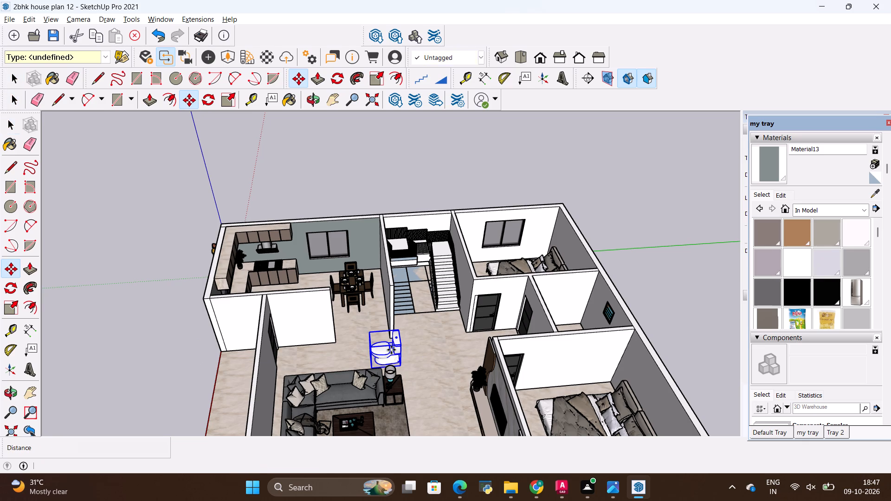
{"action": "left_click", "coordinate": [401, 367]}
{"action": "middle_click_drag", "start_coordinate": [565, 345], "coordinate": [563, 345]}
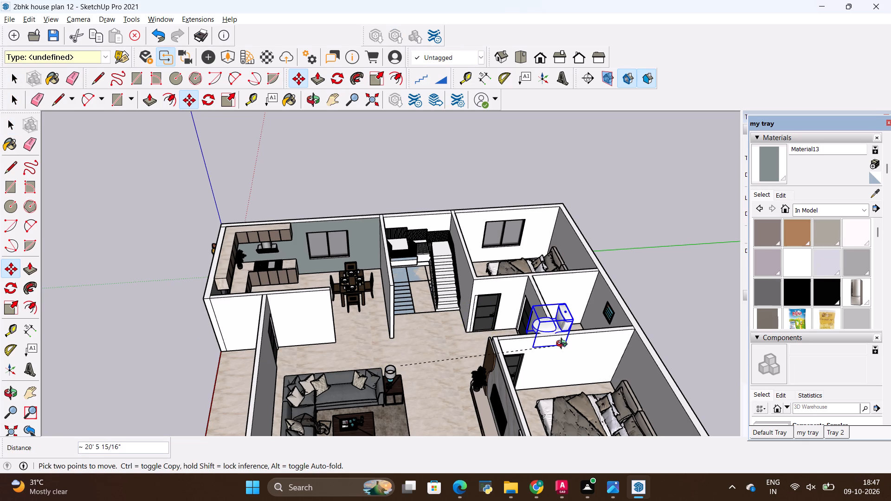
{"action": "middle_click_drag", "start_coordinate": [563, 345], "coordinate": [551, 406]}
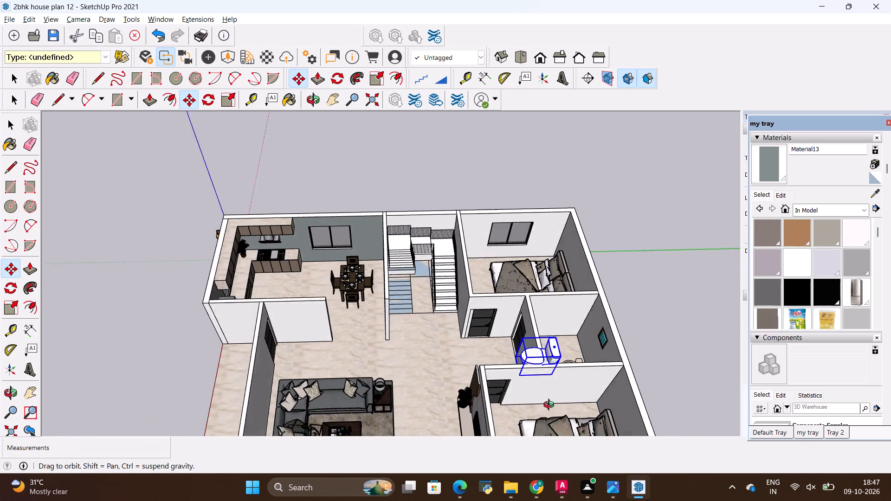
{"action": "middle_click_drag", "start_coordinate": [551, 406], "coordinate": [561, 431]}
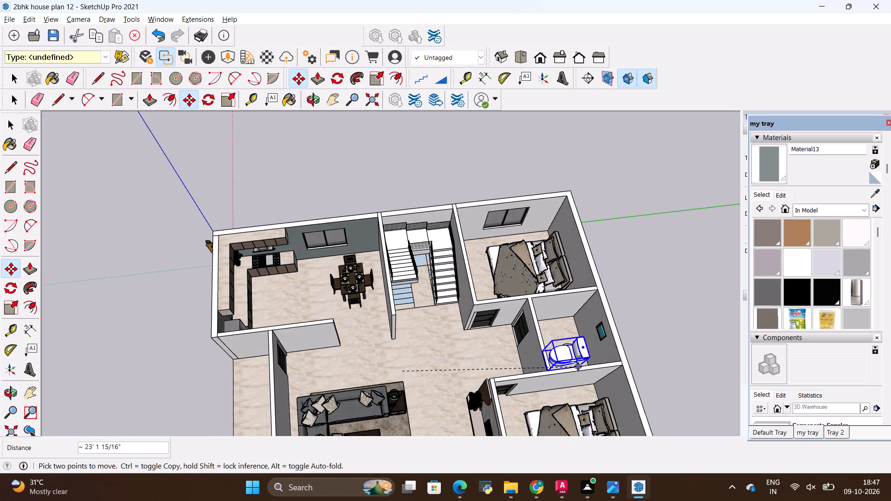
{"action": "scroll", "coordinate": [578, 366], "scroll_direction": "up", "scroll_amount": 9}
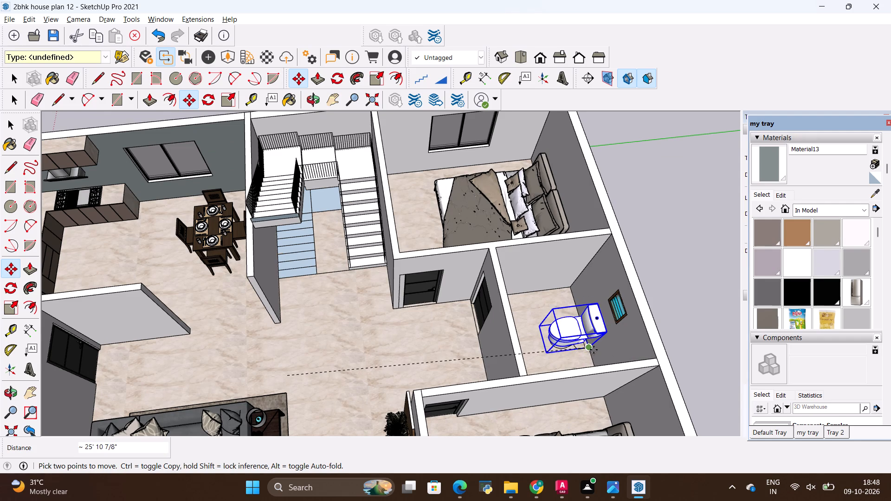
{"action": "scroll", "coordinate": [594, 349], "scroll_direction": "up", "scroll_amount": 20}
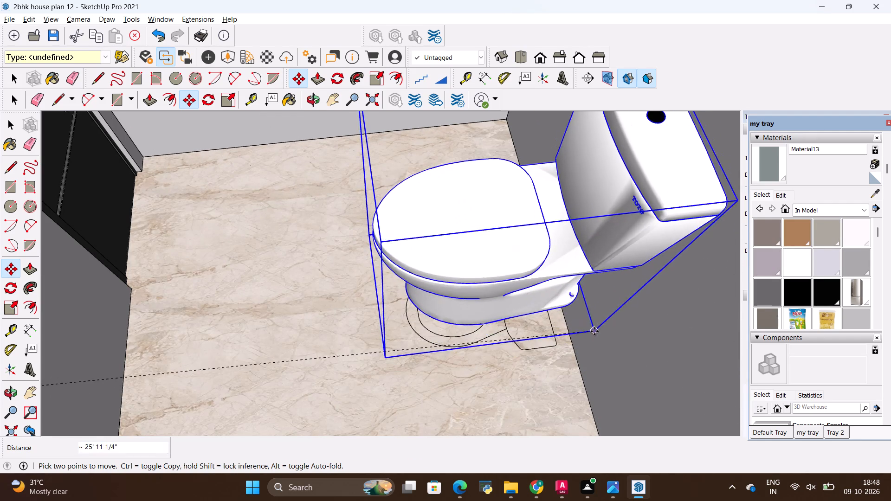
{"action": "left_click", "coordinate": [581, 373]}
{"action": "middle_click_drag", "start_coordinate": [560, 363], "coordinate": [604, 309]}
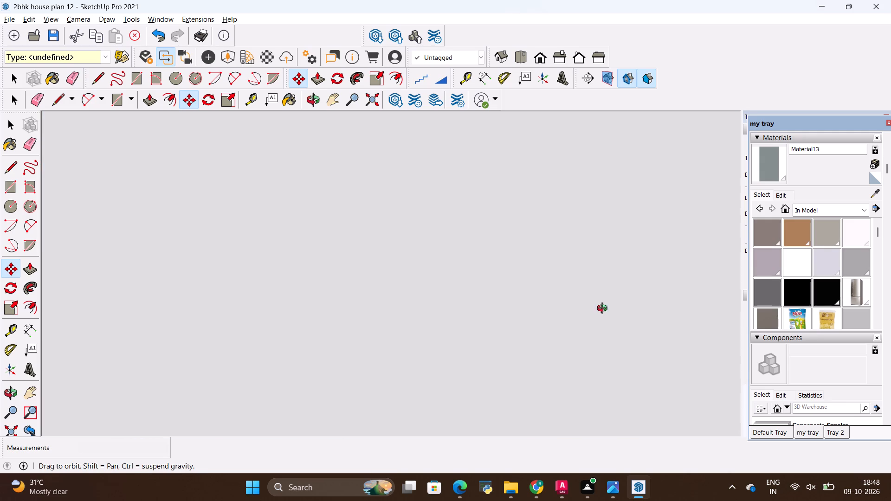
Check the toilet's placement against the bathroom's outer wall and ventilation window from several angles, including the adjoining bedrooms.
{"action": "middle_click_drag", "start_coordinate": [604, 309], "coordinate": [588, 383]}
{"action": "scroll", "coordinate": [598, 293], "scroll_direction": "up", "scroll_amount": 9}
{"action": "middle_click_drag", "start_coordinate": [626, 333], "coordinate": [708, 314]}
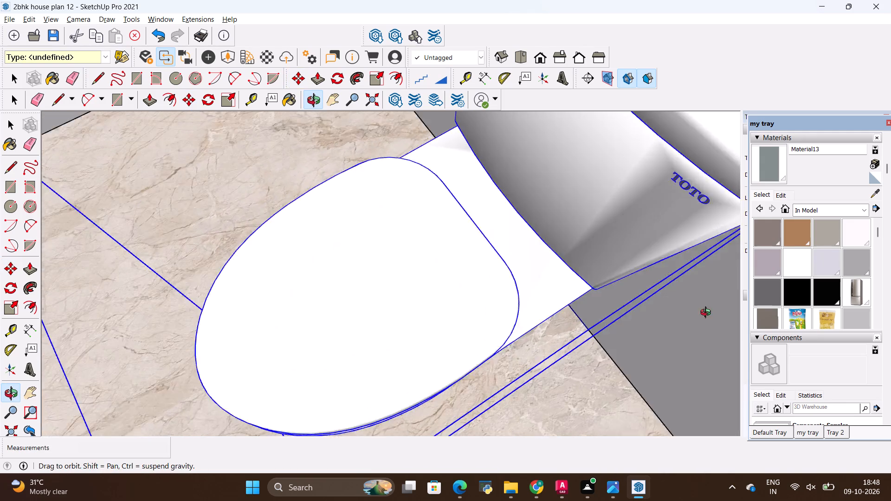
{"action": "middle_click_drag", "start_coordinate": [708, 314], "coordinate": [712, 273]}
{"action": "middle_click_drag", "start_coordinate": [712, 270], "coordinate": [550, 360]}
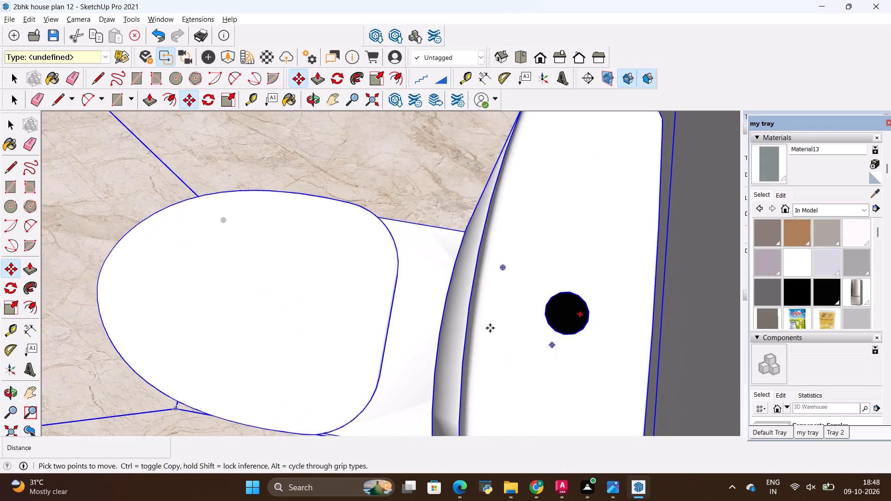
{"action": "scroll", "coordinate": [464, 322], "scroll_direction": "down", "scroll_amount": 19}
{"action": "scroll", "coordinate": [403, 265], "scroll_direction": "down", "scroll_amount": 6}
{"action": "scroll", "coordinate": [445, 257], "scroll_direction": "down", "scroll_amount": 2}
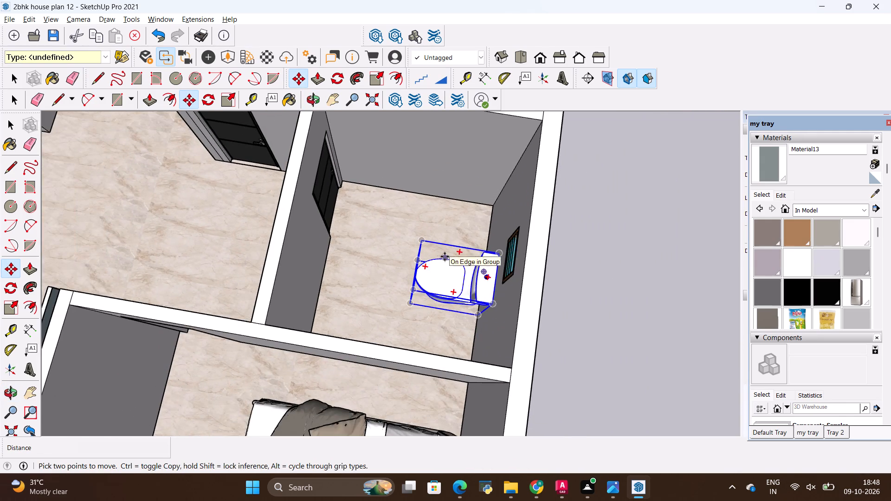
{"action": "scroll", "coordinate": [445, 257], "scroll_direction": "down", "scroll_amount": 3}
{"action": "key", "text": "space"}
{"action": "left_click", "coordinate": [358, 239]}
{"action": "middle_click_drag", "start_coordinate": [342, 278], "coordinate": [584, 316]}
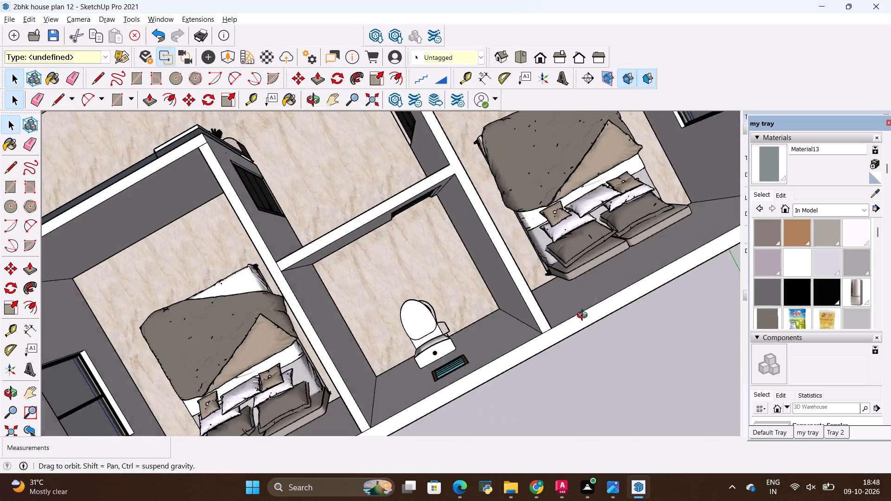
{"action": "middle_click_drag", "start_coordinate": [584, 316], "coordinate": [638, 228]}
{"action": "scroll", "coordinate": [393, 235], "scroll_direction": "down", "scroll_amount": 4}
{"action": "middle_click_drag", "start_coordinate": [230, 262], "coordinate": [302, 298]}
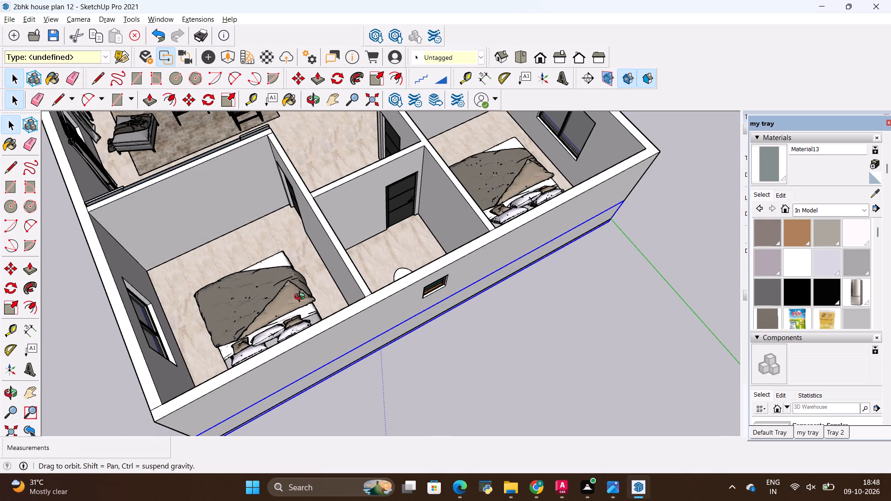
{"action": "middle_click_drag", "start_coordinate": [302, 298], "coordinate": [610, 259]}
{"action": "middle_click_drag", "start_coordinate": [435, 289], "coordinate": [700, 437]}
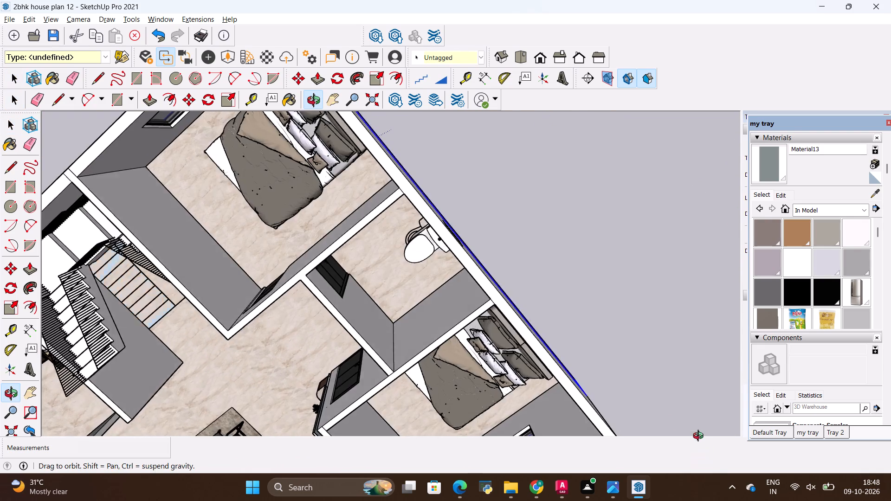
{"action": "middle_click_drag", "start_coordinate": [700, 437], "coordinate": [620, 313]}
{"action": "middle_click", "coordinate": [620, 313]}
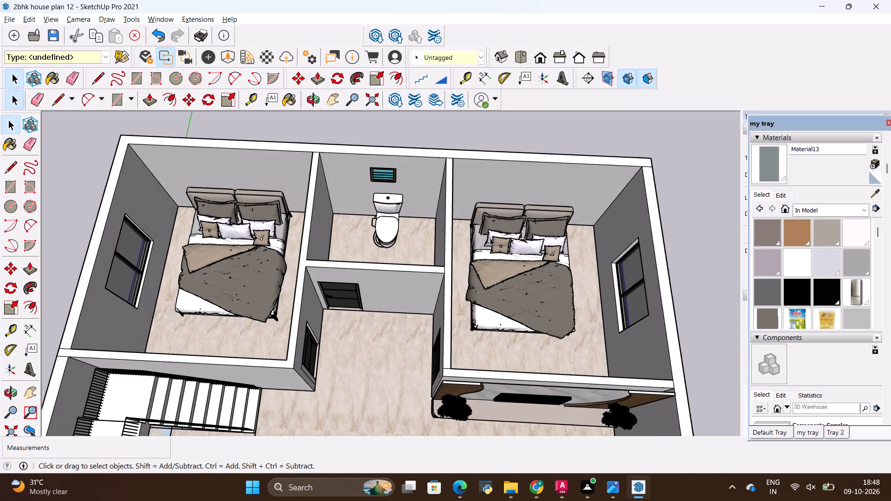
Move the toilet sideways about 6 3/4" along the bathroom's outer wall to sit beneath the ventilation window.
{"action": "scroll", "coordinate": [412, 187], "scroll_direction": "up", "scroll_amount": 4}
{"action": "key", "text": "space"}
{"action": "left_click", "coordinate": [382, 210]}
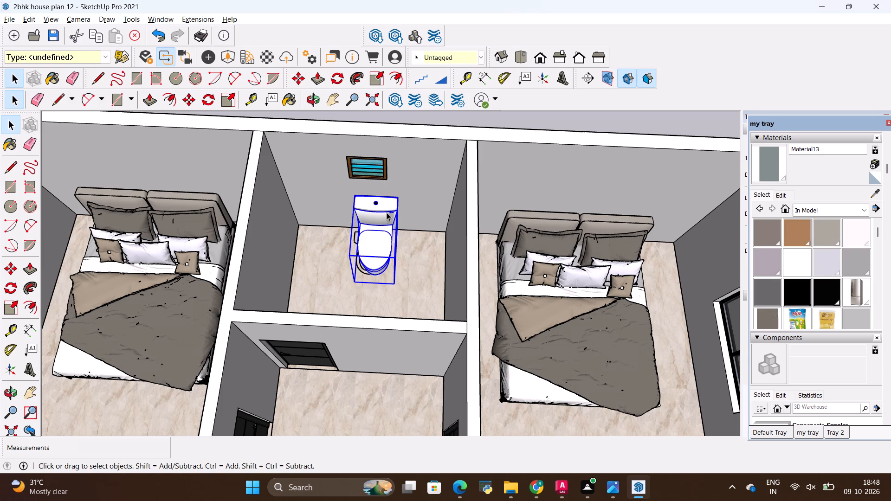
{"action": "key", "text": "m"}
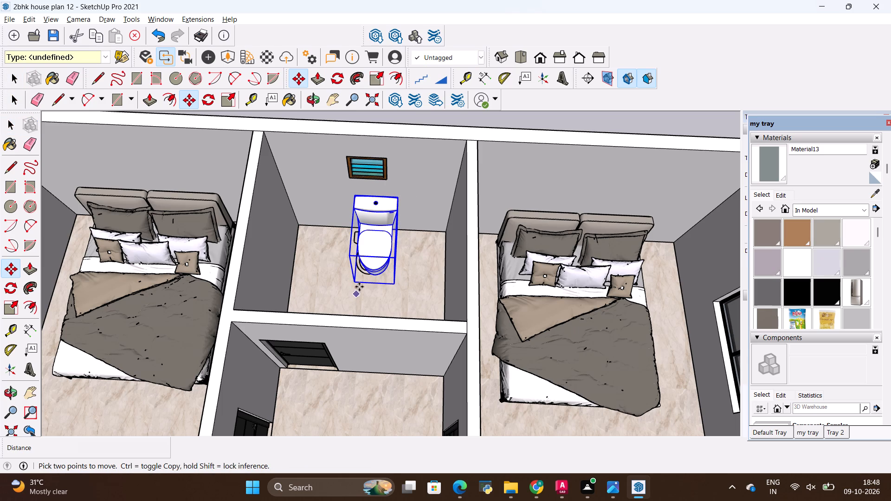
{"action": "left_click", "coordinate": [357, 286]}
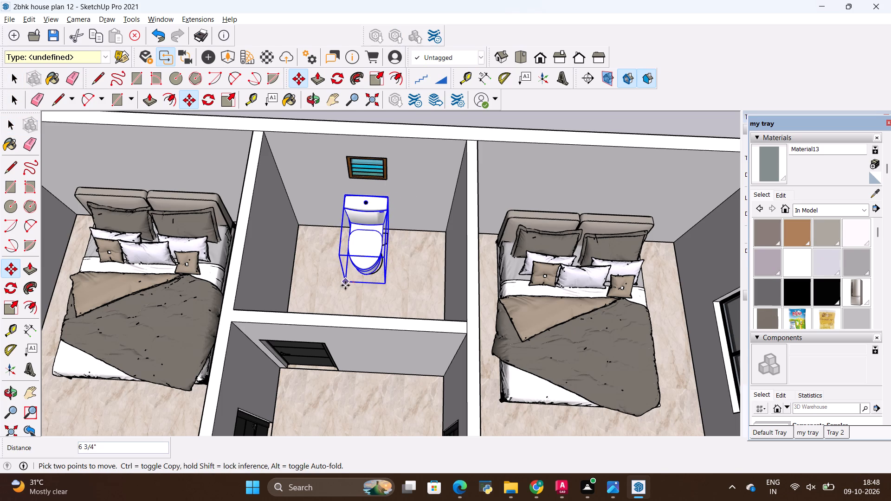
{"action": "left_click", "coordinate": [346, 285]}
{"action": "scroll", "coordinate": [411, 284], "scroll_direction": "down", "scroll_amount": 10}
{"action": "key", "text": "space"}
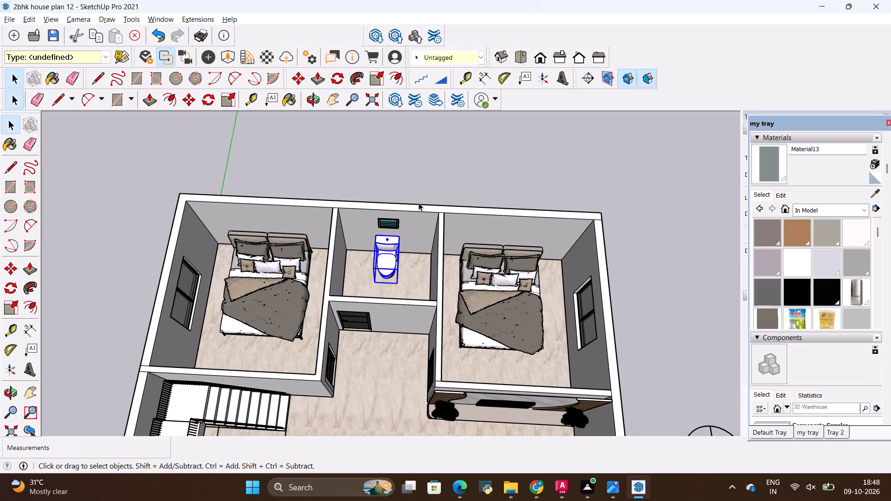
{"action": "left_click", "coordinate": [419, 203]}
{"action": "key", "text": "space"}
{"action": "left_click", "coordinate": [421, 183]}
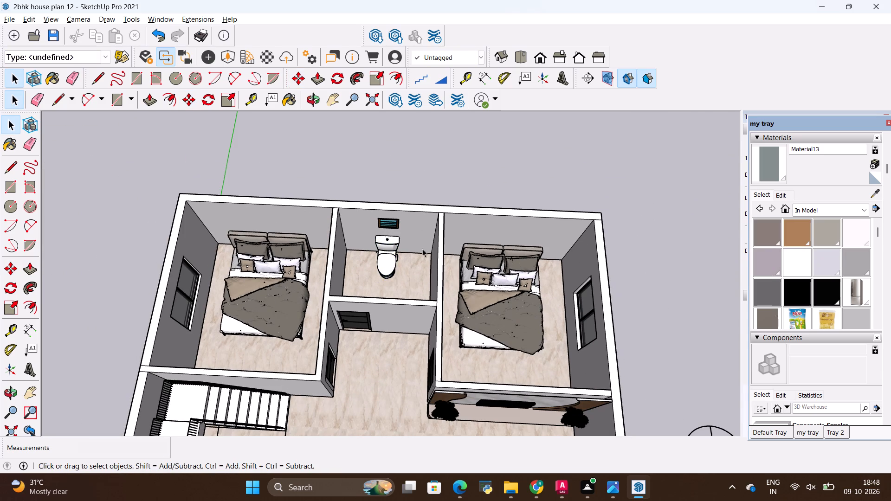
Review the furnished house from the bedrooms and TV wall round to an overall view of the living area and kitchen.
{"action": "scroll", "coordinate": [422, 249], "scroll_direction": "down", "scroll_amount": 6}
{"action": "middle_click_drag", "start_coordinate": [421, 298], "coordinate": [424, 191]}
{"action": "middle_click_drag", "start_coordinate": [412, 324], "coordinate": [407, 294]}
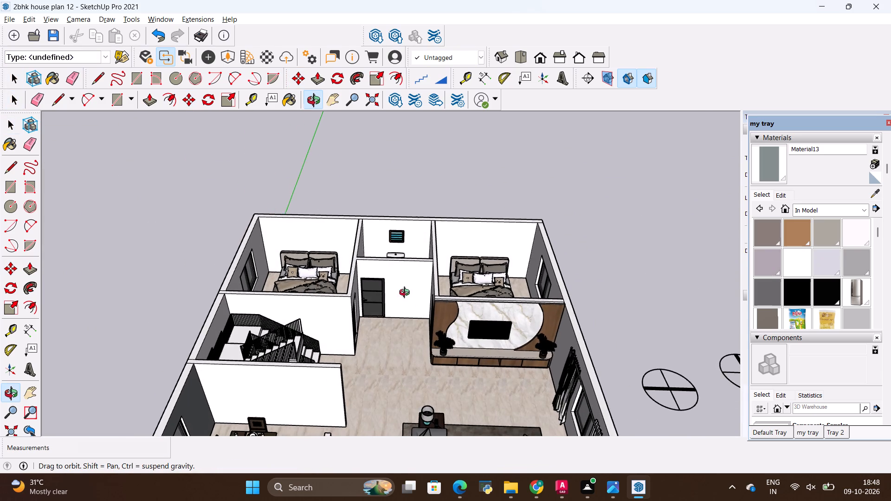
{"action": "middle_click_drag", "start_coordinate": [407, 294], "coordinate": [436, 260]}
{"action": "scroll", "coordinate": [522, 298], "scroll_direction": "up", "scroll_amount": 3}
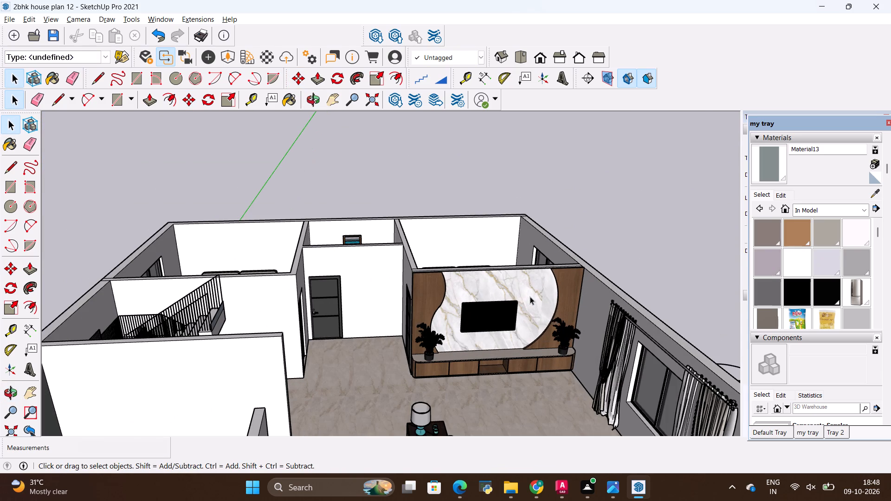
{"action": "key", "text": "space"}
{"action": "left_click", "coordinate": [577, 197]}
{"action": "scroll", "coordinate": [402, 180], "scroll_direction": "down", "scroll_amount": 15}
{"action": "middle_click_drag", "start_coordinate": [467, 246], "coordinate": [471, 252]}
{"action": "scroll", "coordinate": [470, 249], "scroll_direction": "down", "scroll_amount": 1}
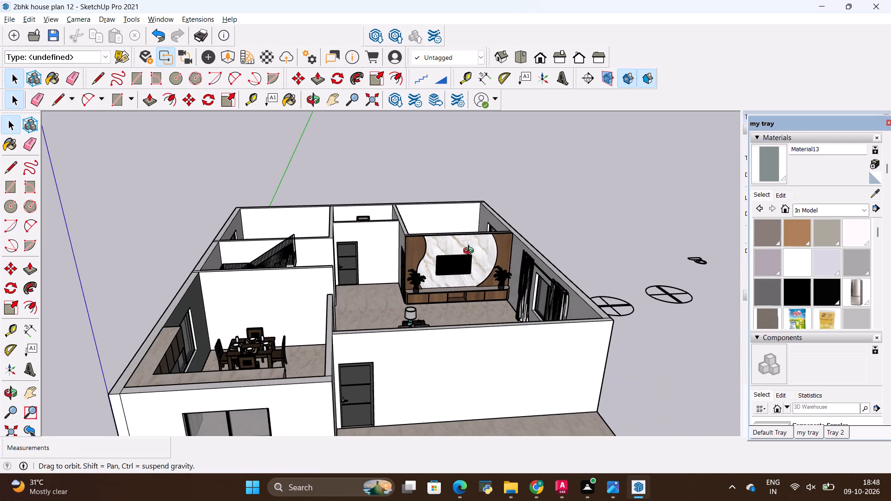
{"action": "middle_click_drag", "start_coordinate": [471, 252], "coordinate": [53, 281]}
{"action": "middle_click_drag", "start_coordinate": [427, 272], "coordinate": [334, 363]}
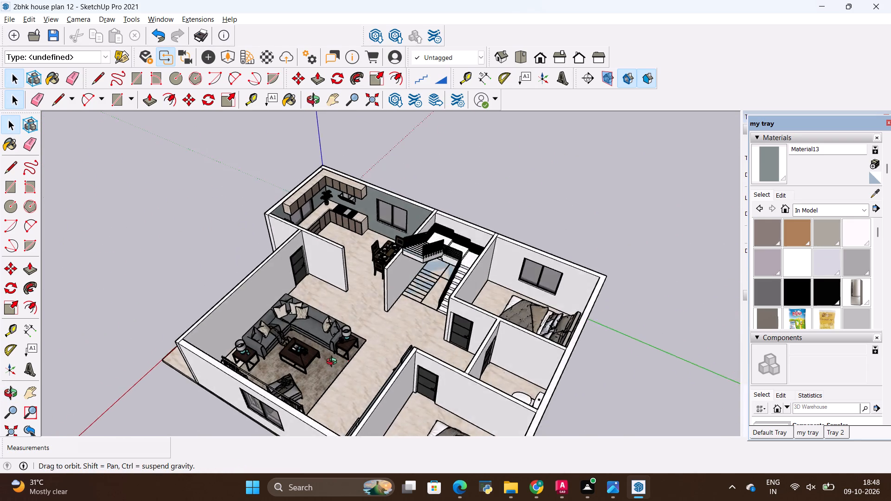
{"action": "middle_click_drag", "start_coordinate": [334, 363], "coordinate": [369, 364]}
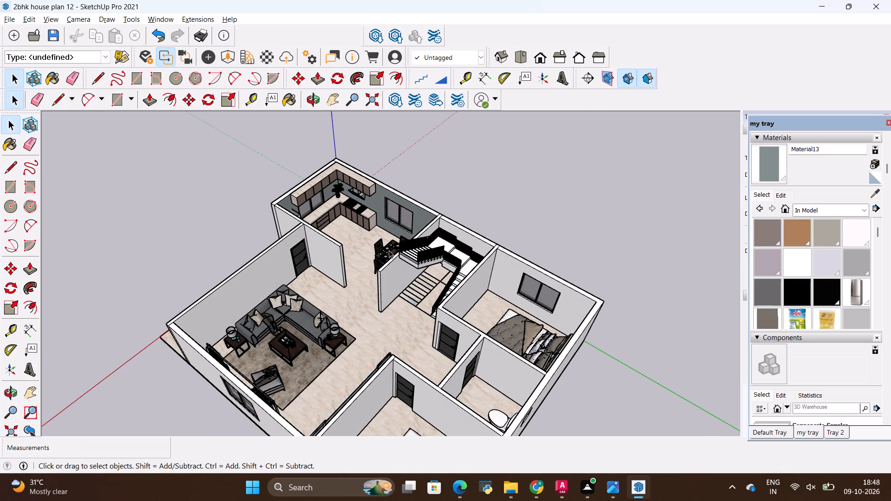
Examine the kitchen, dining set and staircase up close, including eye-level views from the living area sofa.
{"action": "scroll", "coordinate": [389, 244], "scroll_direction": "up", "scroll_amount": 2}
{"action": "scroll", "coordinate": [214, 304], "scroll_direction": "down", "scroll_amount": 3}
{"action": "scroll", "coordinate": [562, 167], "scroll_direction": "up", "scroll_amount": 1}
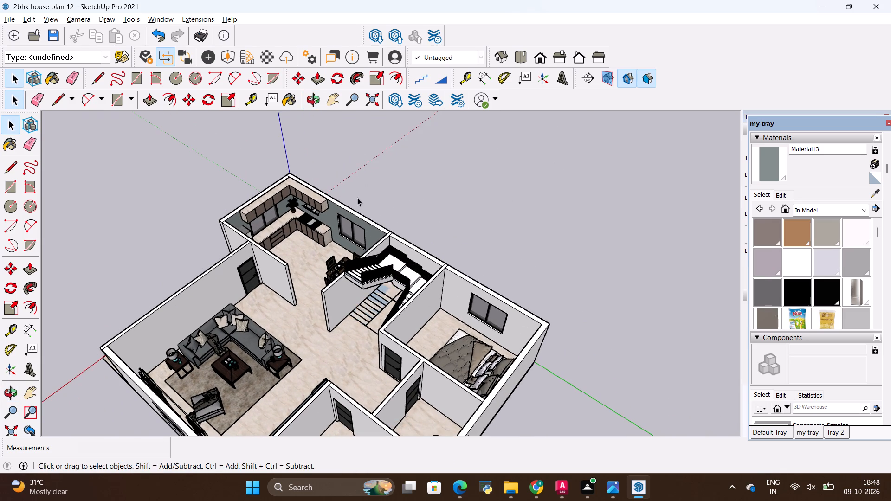
{"action": "scroll", "coordinate": [411, 202], "scroll_direction": "up", "scroll_amount": 2}
{"action": "scroll", "coordinate": [278, 221], "scroll_direction": "up", "scroll_amount": 3}
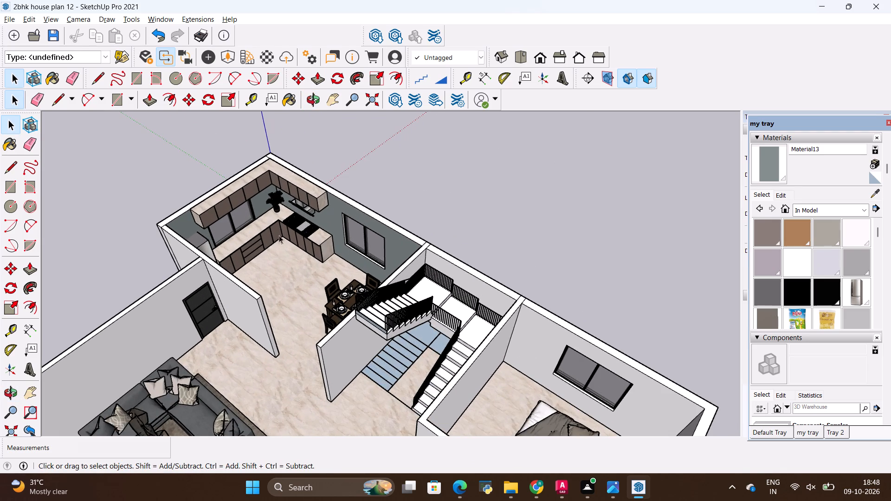
{"action": "scroll", "coordinate": [297, 263], "scroll_direction": "up", "scroll_amount": 1}
{"action": "middle_click_drag", "start_coordinate": [328, 267], "coordinate": [334, 198]}
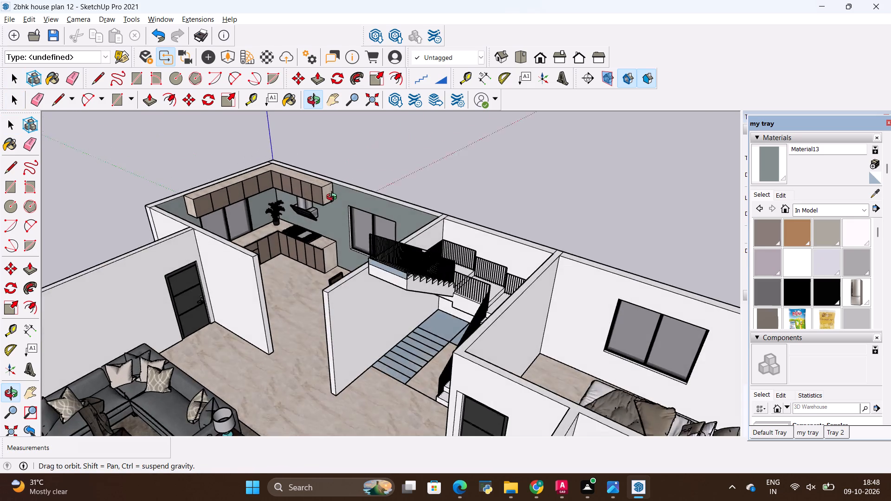
{"action": "middle_click_drag", "start_coordinate": [334, 198], "coordinate": [334, 191]}
{"action": "scroll", "coordinate": [299, 192], "scroll_direction": "up", "scroll_amount": 5}
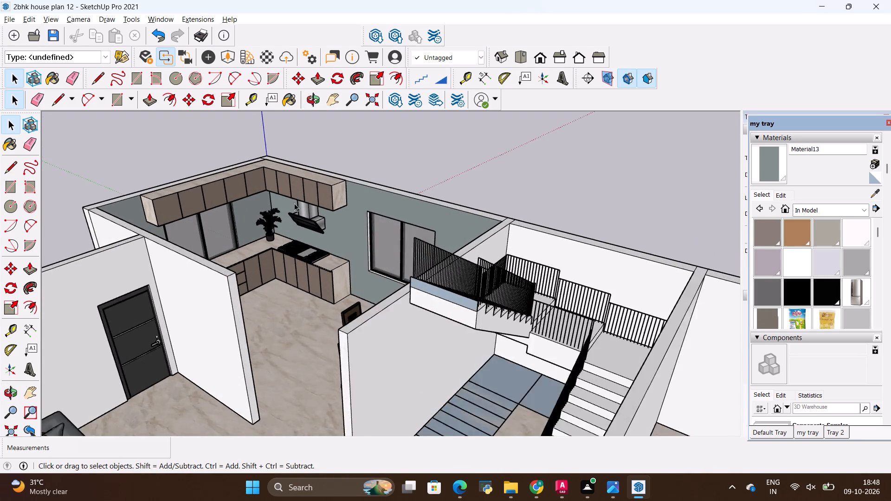
{"action": "middle_click_drag", "start_coordinate": [299, 231], "coordinate": [369, 137]}
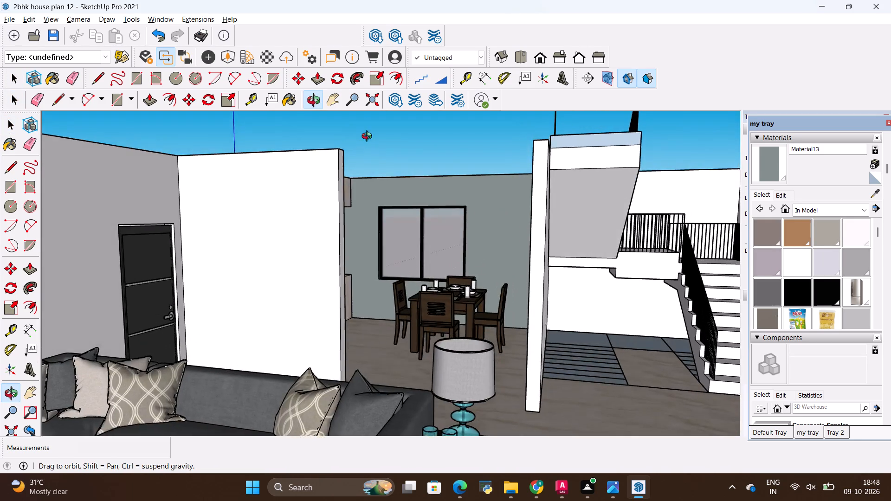
{"action": "middle_click_drag", "start_coordinate": [369, 137], "coordinate": [377, 122]}
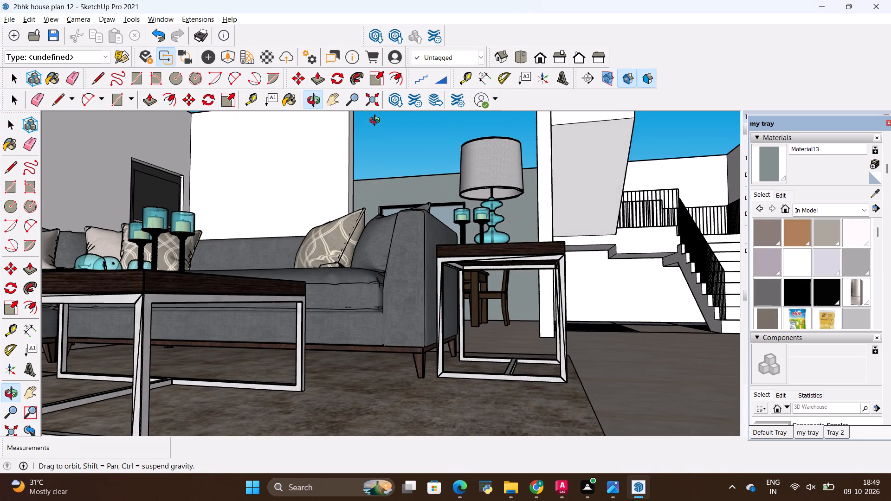
{"action": "middle_click_drag", "start_coordinate": [377, 122], "coordinate": [361, 191]}
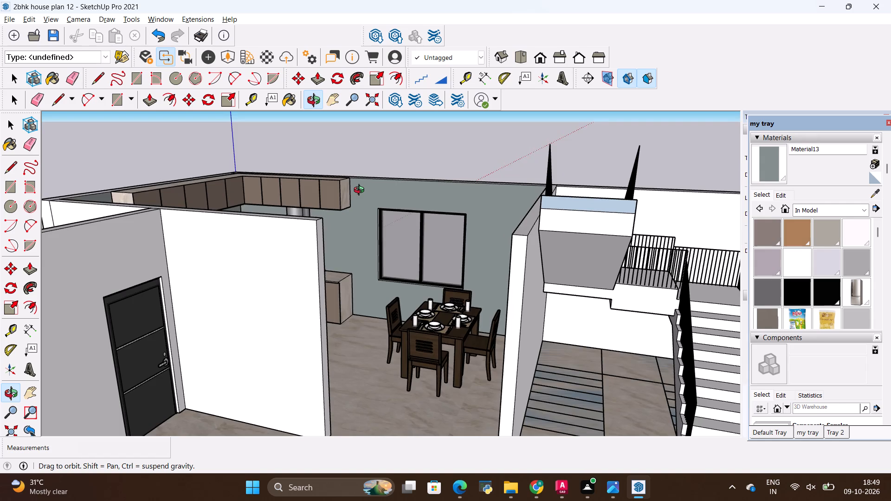
{"action": "middle_click_drag", "start_coordinate": [361, 191], "coordinate": [365, 146]}
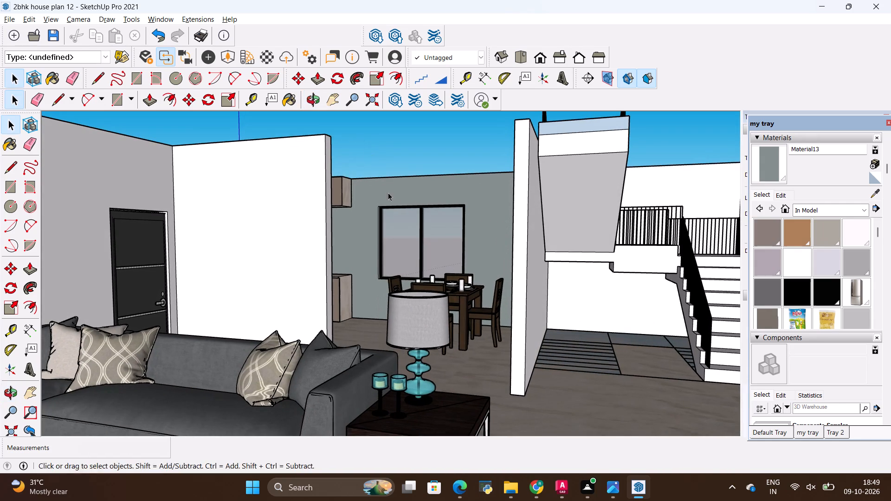
{"action": "middle_click_drag", "start_coordinate": [394, 204], "coordinate": [400, 179]}
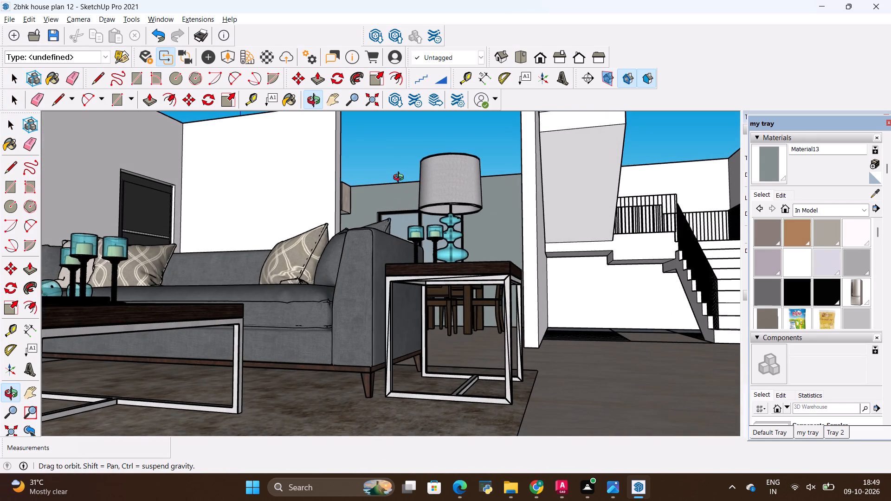
{"action": "middle_click_drag", "start_coordinate": [400, 179], "coordinate": [397, 187]}
{"action": "scroll", "coordinate": [397, 187], "scroll_direction": "up", "scroll_amount": 1}
{"action": "scroll", "coordinate": [397, 187], "scroll_direction": "down", "scroll_amount": 4}
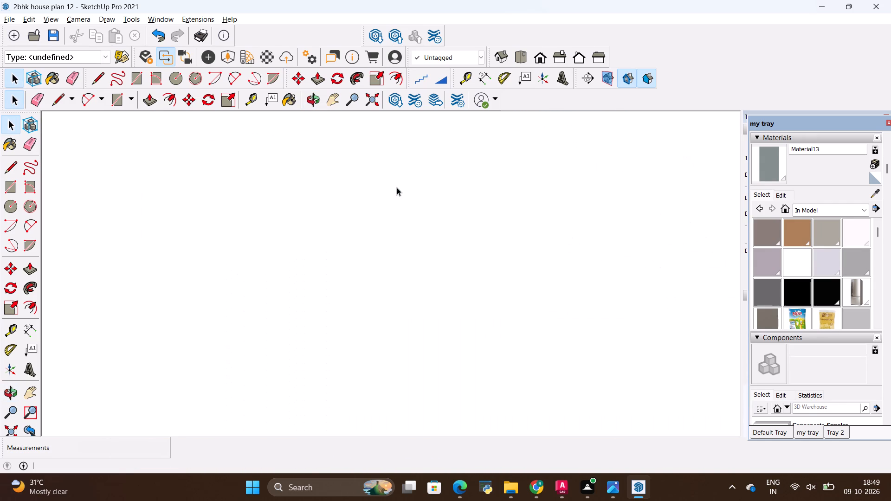
Examine the whole furnished house from above the outer wall with the living room and bedroom windows.
{"action": "middle_click_drag", "start_coordinate": [405, 186], "coordinate": [376, 331]}
{"action": "scroll", "coordinate": [375, 331], "scroll_direction": "down", "scroll_amount": 5}
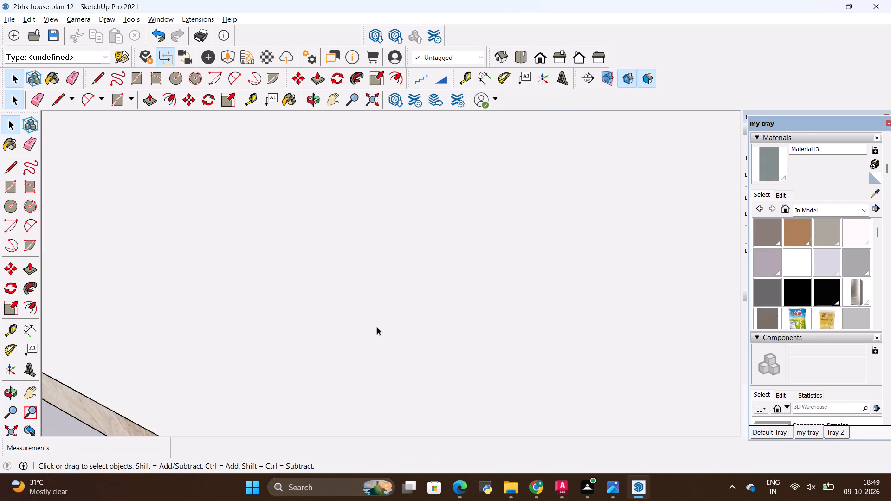
{"action": "scroll", "coordinate": [383, 324], "scroll_direction": "down", "scroll_amount": 20}
{"action": "scroll", "coordinate": [383, 324], "scroll_direction": "down", "scroll_amount": 11}
{"action": "scroll", "coordinate": [395, 315], "scroll_direction": "up", "scroll_amount": 1}
{"action": "scroll", "coordinate": [395, 315], "scroll_direction": "down", "scroll_amount": 2}
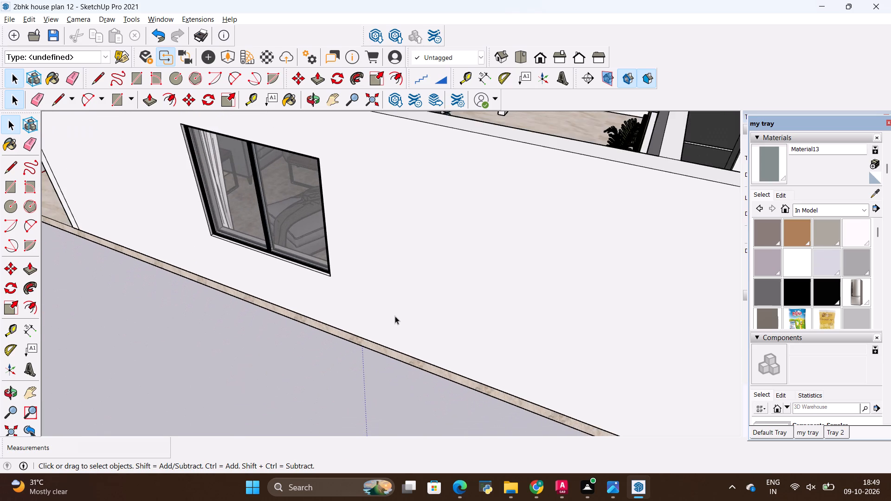
{"action": "scroll", "coordinate": [395, 316], "scroll_direction": "down", "scroll_amount": 15}
{"action": "scroll", "coordinate": [395, 317], "scroll_direction": "down", "scroll_amount": 8}
{"action": "scroll", "coordinate": [395, 317], "scroll_direction": "down", "scroll_amount": 15}
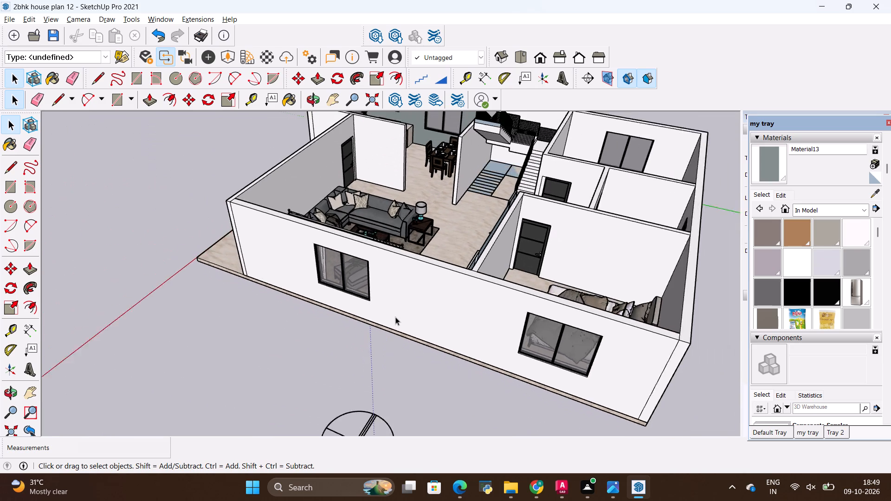
{"action": "scroll", "coordinate": [395, 317], "scroll_direction": "down", "scroll_amount": 16}
{"action": "scroll", "coordinate": [525, 167], "scroll_direction": "up", "scroll_amount": 6}
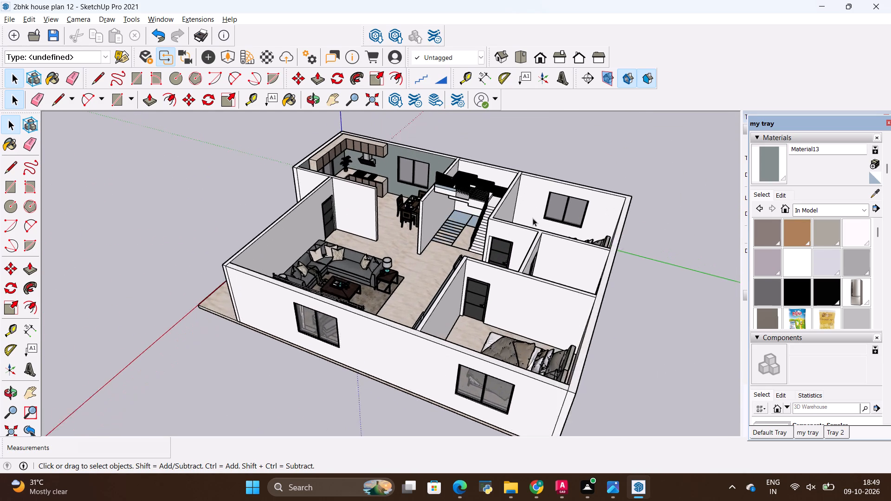
{"action": "scroll", "coordinate": [533, 218], "scroll_direction": "up", "scroll_amount": 1}
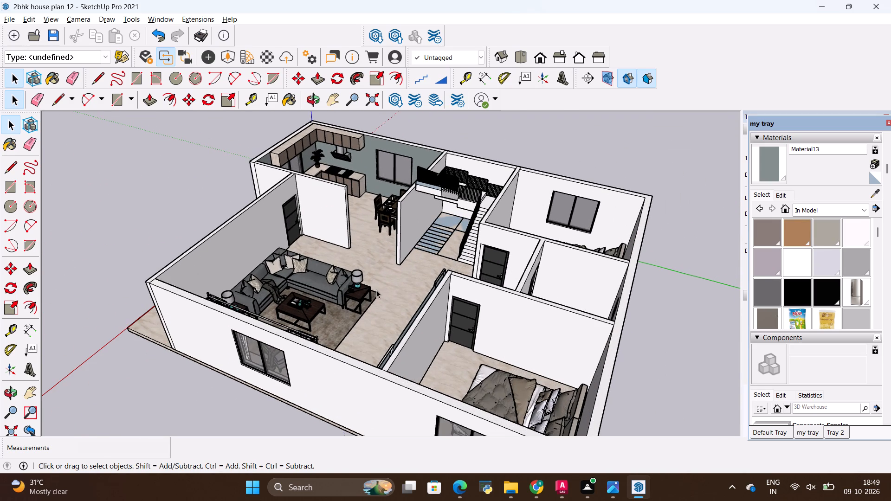
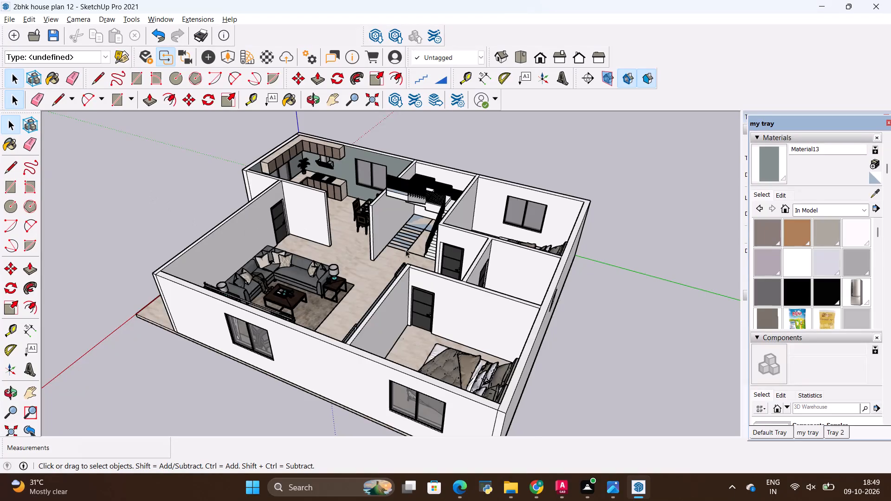
Examine the living area, dining set, kitchen and staircase from outside the living room window wall and from above.
{"action": "scroll", "coordinate": [417, 242], "scroll_direction": "up", "scroll_amount": 2}
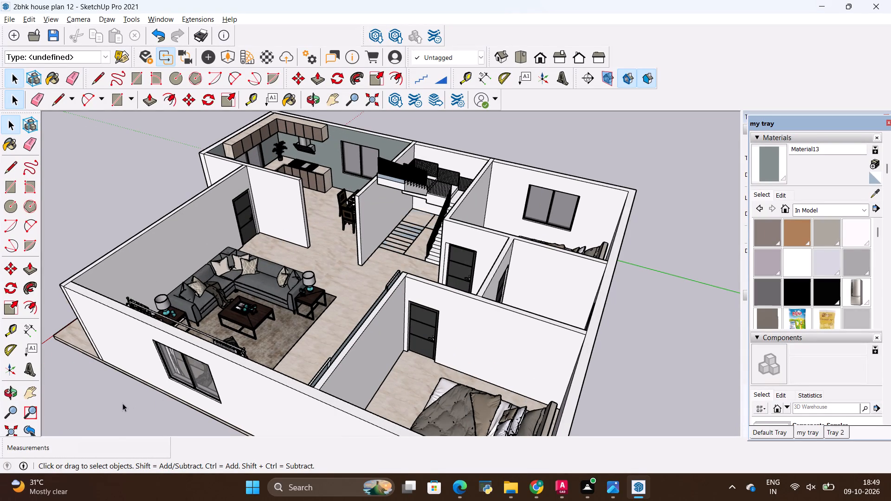
{"action": "key", "text": "space"}
{"action": "middle_click_drag", "start_coordinate": [144, 400], "coordinate": [388, 368]}
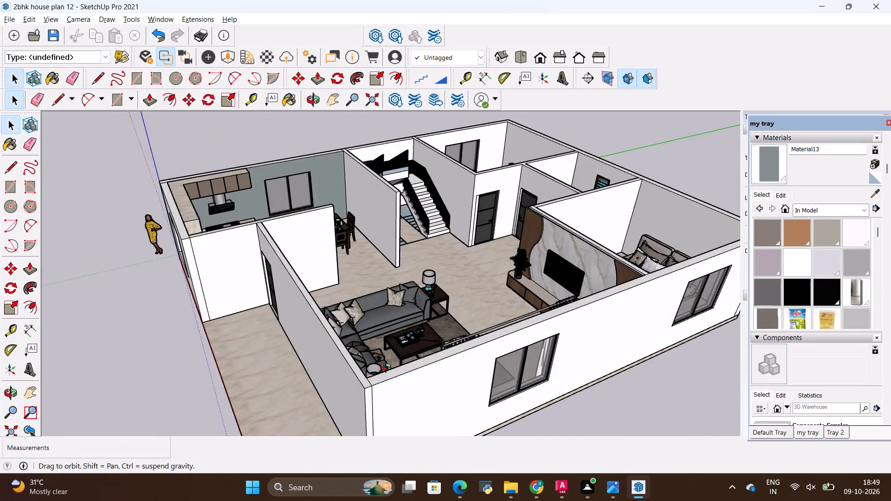
{"action": "middle_click_drag", "start_coordinate": [388, 368], "coordinate": [284, 357]}
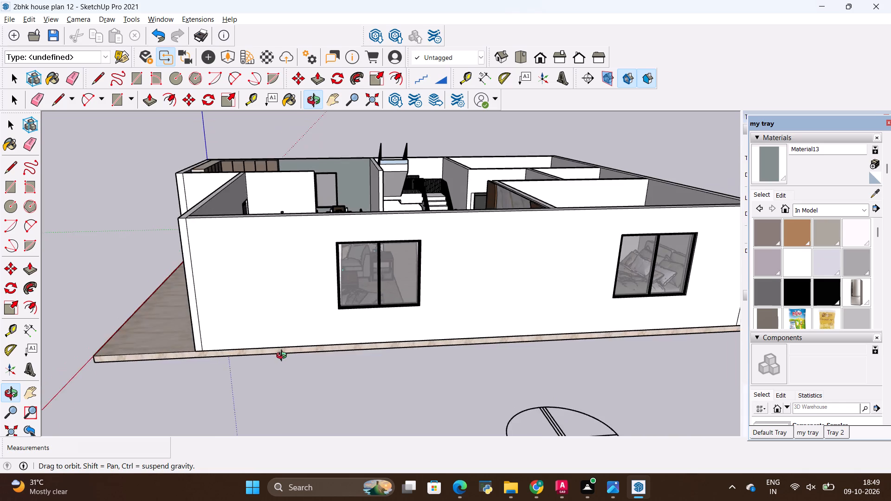
{"action": "middle_click_drag", "start_coordinate": [284, 357], "coordinate": [274, 405]}
{"action": "scroll", "coordinate": [458, 237], "scroll_direction": "up", "scroll_amount": 2}
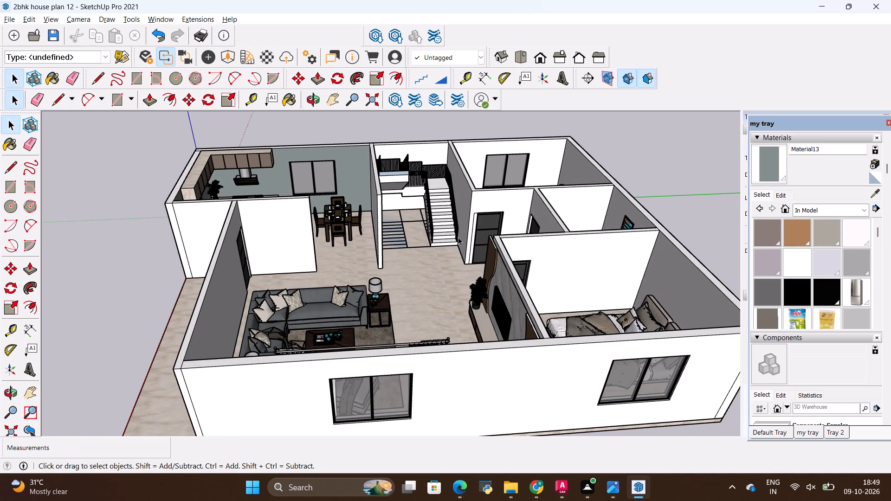
{"action": "scroll", "coordinate": [218, 194], "scroll_direction": "up", "scroll_amount": 4}
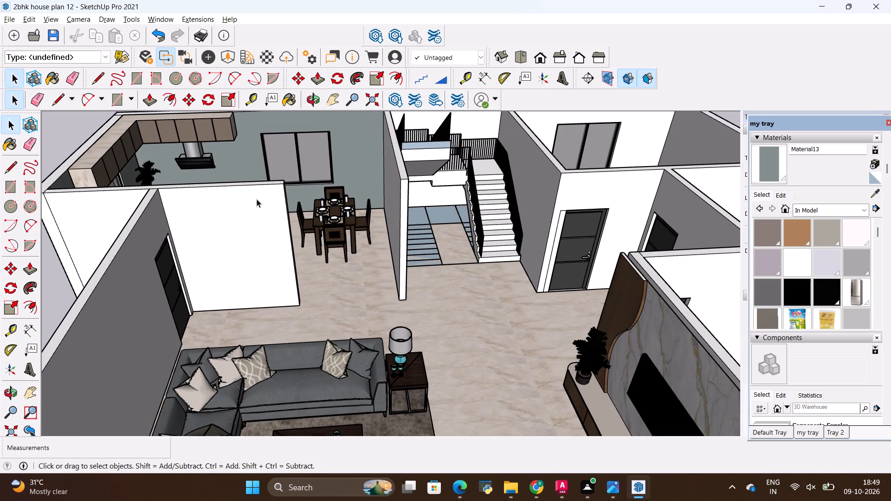
{"action": "middle_click_drag", "start_coordinate": [594, 259], "coordinate": [556, 319]}
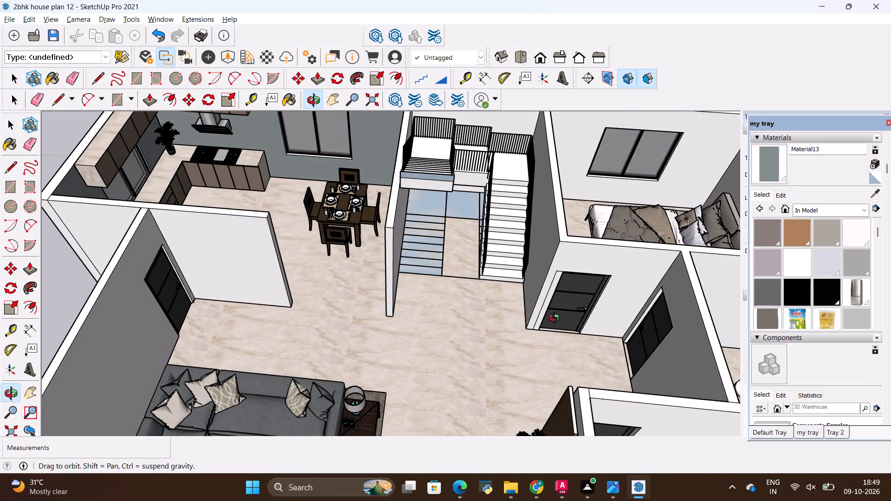
{"action": "middle_click_drag", "start_coordinate": [556, 319], "coordinate": [540, 326]}
{"action": "scroll", "coordinate": [314, 271], "scroll_direction": "down", "scroll_amount": 12}
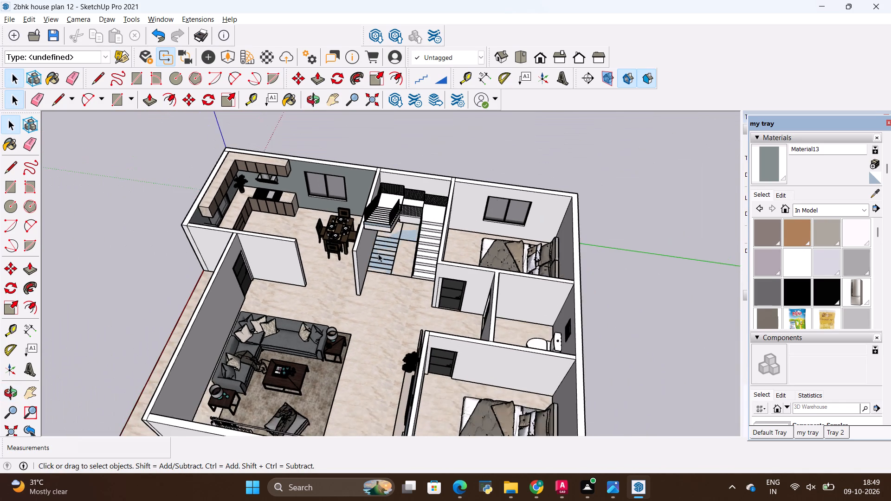
{"action": "scroll", "coordinate": [381, 252], "scroll_direction": "down", "scroll_amount": 19}
{"action": "scroll", "coordinate": [344, 266], "scroll_direction": "up", "scroll_amount": 4}
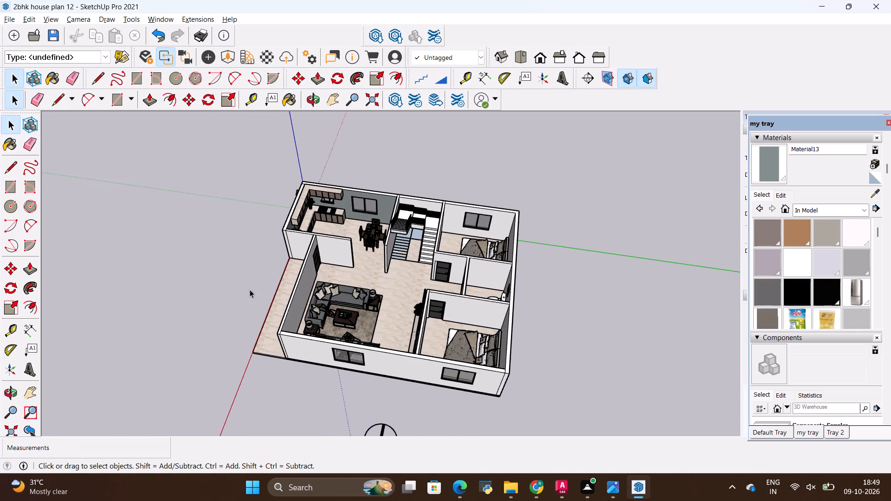
Examine the whole furnished house from above and around its kitchen corner, including the rear outer wall.
{"action": "middle_click_drag", "start_coordinate": [232, 295], "coordinate": [639, 356]}
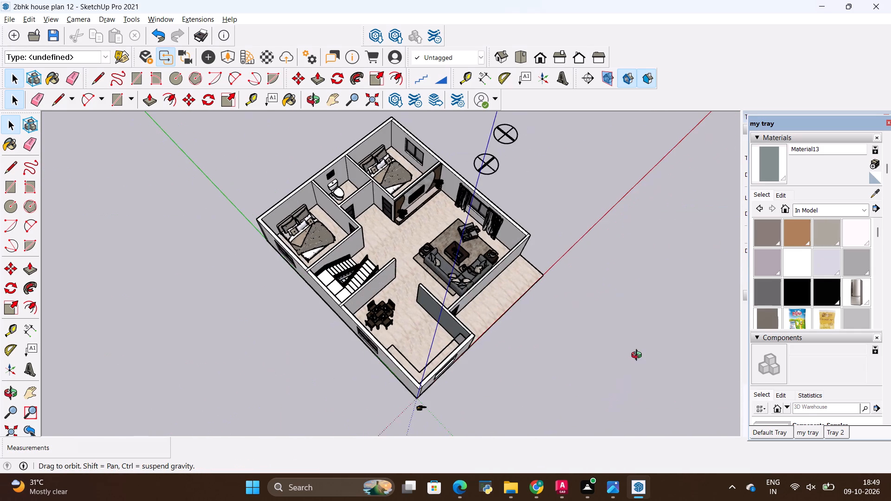
{"action": "middle_click_drag", "start_coordinate": [639, 356], "coordinate": [639, 356]}
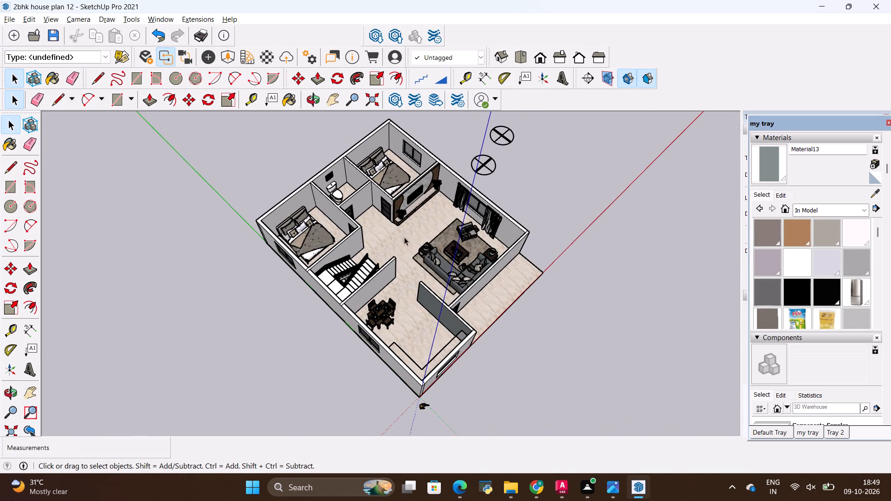
{"action": "scroll", "coordinate": [408, 186], "scroll_direction": "up", "scroll_amount": 2}
{"action": "scroll", "coordinate": [394, 195], "scroll_direction": "down", "scroll_amount": 6}
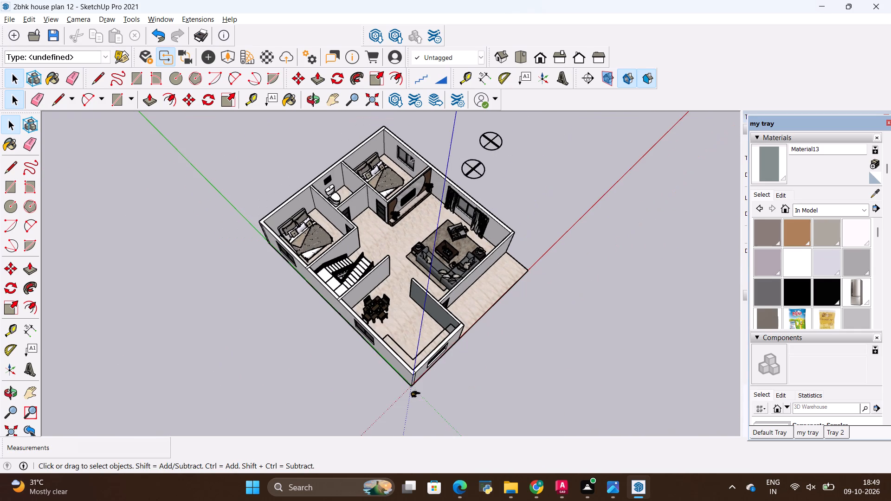
{"action": "scroll", "coordinate": [412, 143], "scroll_direction": "down", "scroll_amount": 4}
{"action": "scroll", "coordinate": [433, 128], "scroll_direction": "up", "scroll_amount": 1}
{"action": "key", "text": "space"}
{"action": "left_click", "coordinate": [422, 125]}
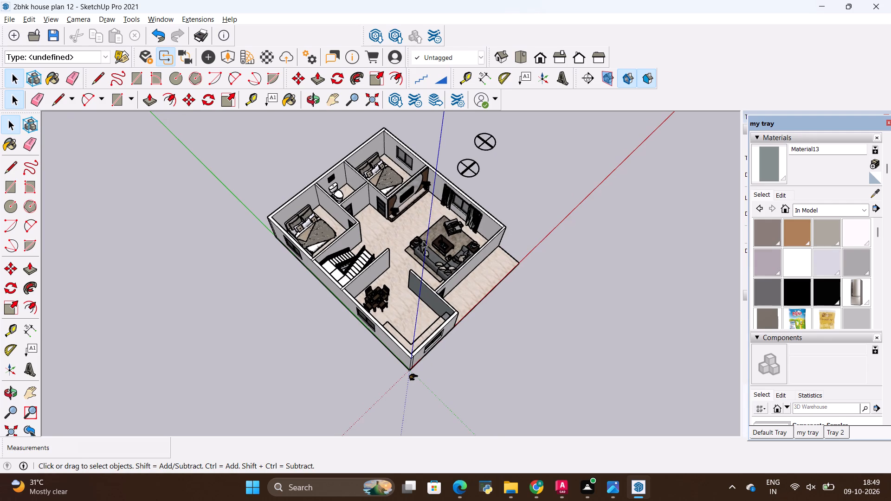
{"action": "middle_click_drag", "start_coordinate": [414, 242], "coordinate": [488, 186]}
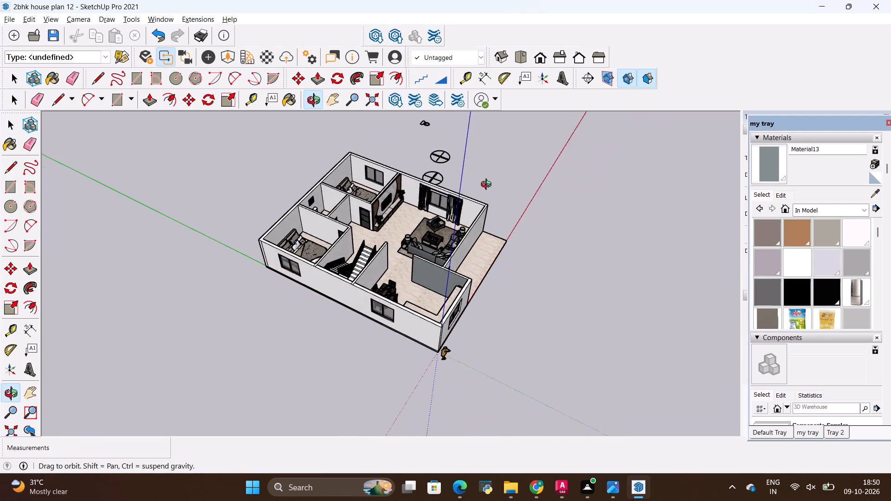
{"action": "middle_click_drag", "start_coordinate": [488, 186], "coordinate": [604, 144]}
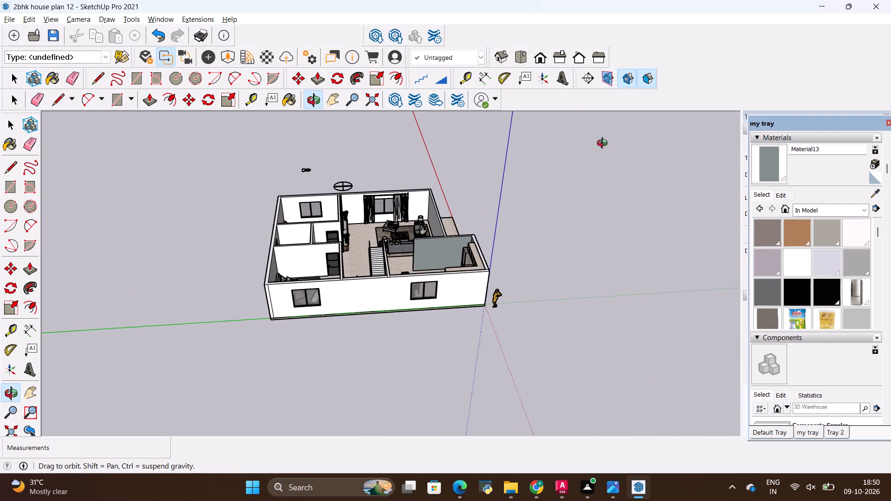
{"action": "middle_click_drag", "start_coordinate": [604, 144], "coordinate": [358, 150]}
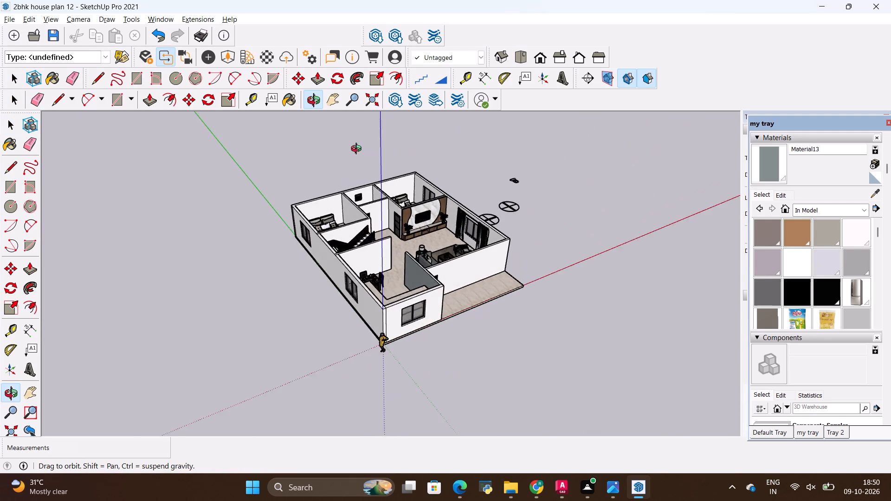
{"action": "middle_click_drag", "start_coordinate": [358, 150], "coordinate": [452, 130]}
{"action": "scroll", "coordinate": [372, 227], "scroll_direction": "up", "scroll_amount": 9}
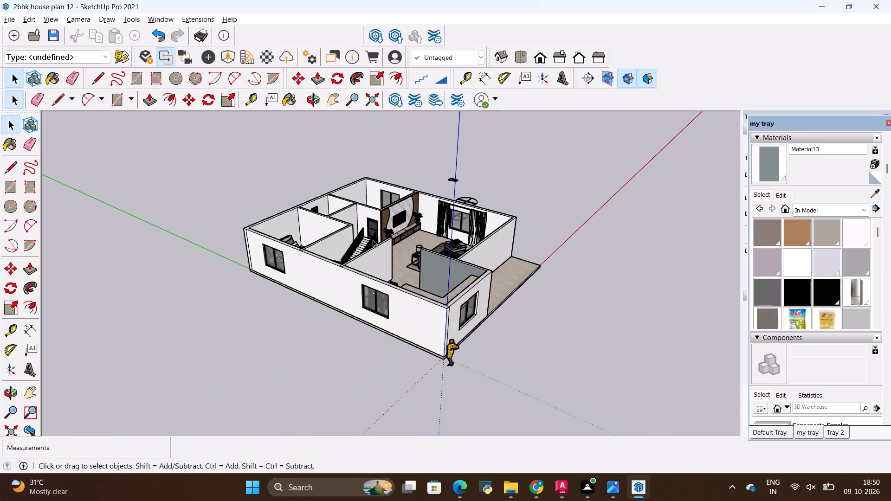
{"action": "scroll", "coordinate": [373, 239], "scroll_direction": "up", "scroll_amount": 9}
Examine the TV wall, dining area, kitchen and staircase over the kitchen and entrance-side walls.
{"action": "middle_click_drag", "start_coordinate": [581, 275], "coordinate": [483, 303]}
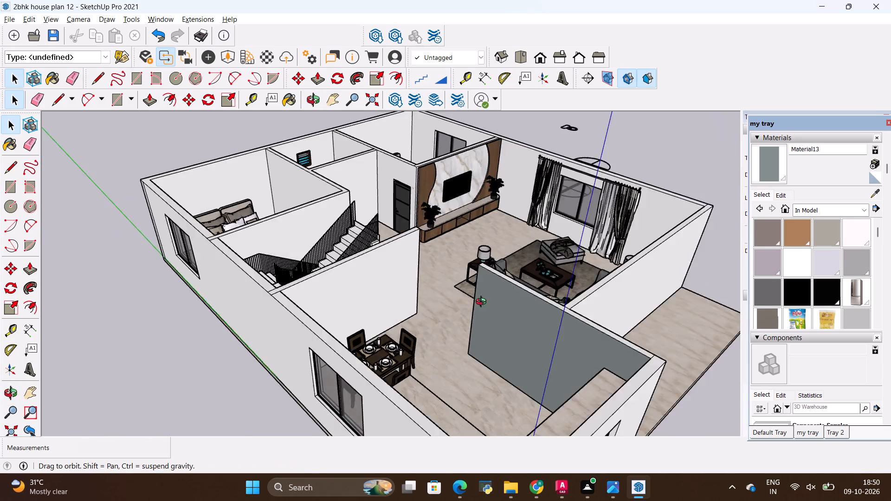
{"action": "middle_click_drag", "start_coordinate": [483, 303], "coordinate": [231, 257]}
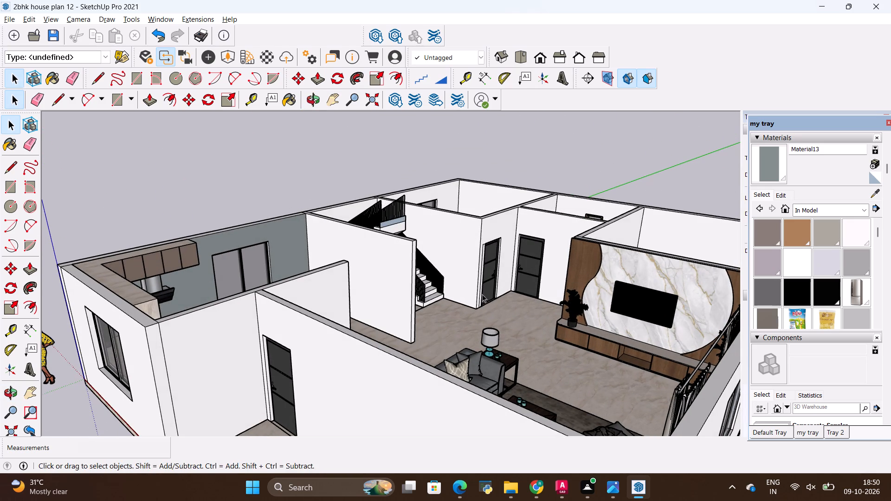
{"action": "scroll", "coordinate": [322, 355], "scroll_direction": "down", "scroll_amount": 2}
{"action": "middle_click_drag", "start_coordinate": [242, 380], "coordinate": [423, 444]}
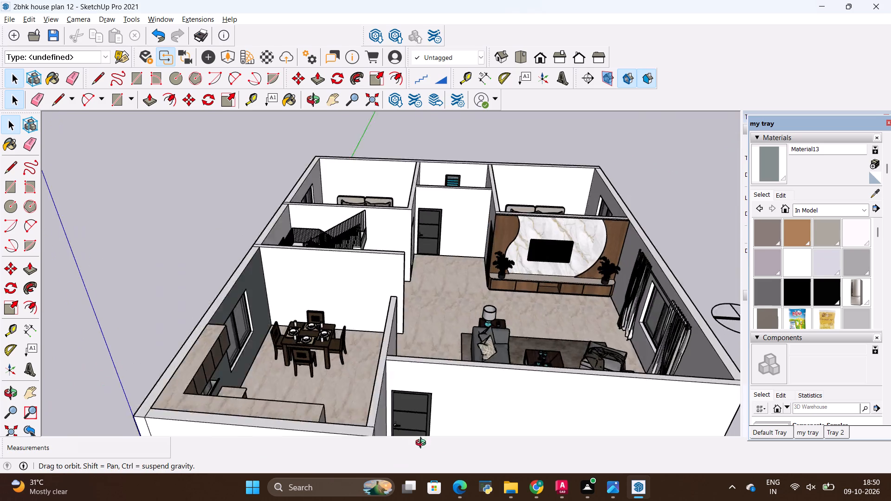
{"action": "middle_click_drag", "start_coordinate": [423, 444], "coordinate": [477, 411]}
{"action": "middle_click_drag", "start_coordinate": [477, 410], "coordinate": [454, 411]}
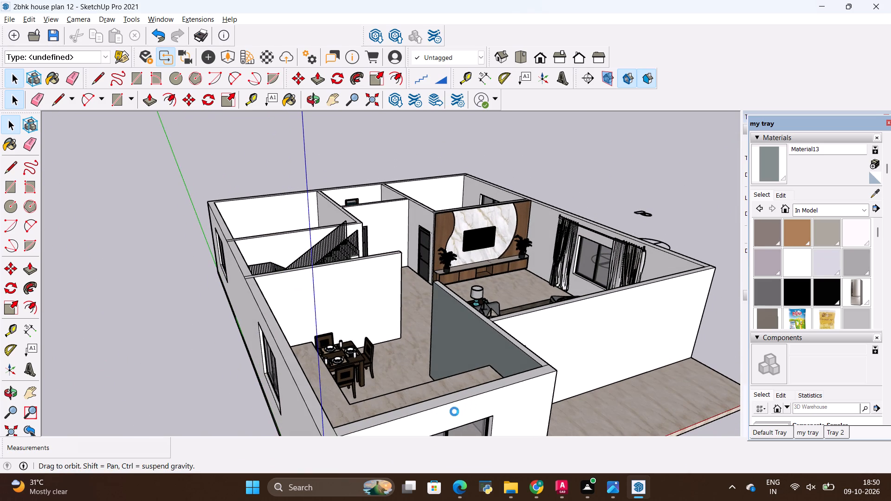
{"action": "middle_click_drag", "start_coordinate": [454, 411], "coordinate": [214, 412]}
{"action": "key", "text": "space"}
{"action": "scroll", "coordinate": [513, 250], "scroll_direction": "up", "scroll_amount": 1}
{"action": "key", "text": "space"}
{"action": "scroll", "coordinate": [471, 340], "scroll_direction": "down", "scroll_amount": 5}
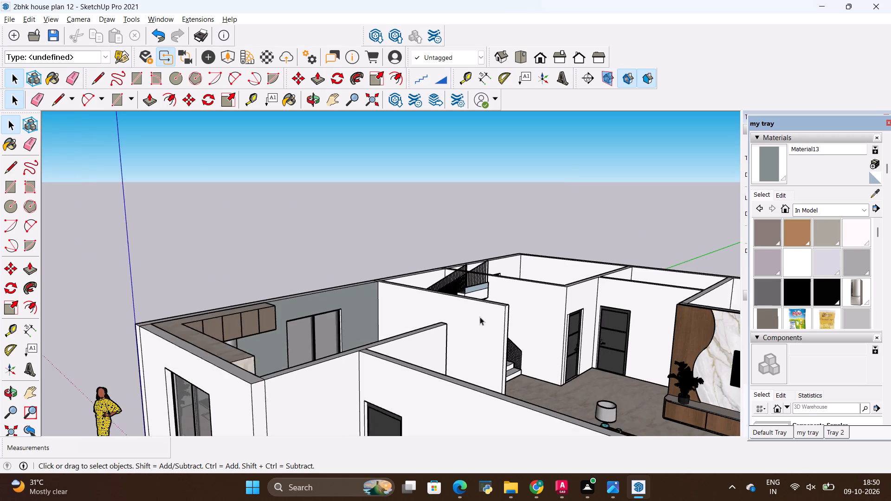
{"action": "scroll", "coordinate": [511, 288], "scroll_direction": "down", "scroll_amount": 11}
Examine the layout from the entrance side, moving in to the bedroom beside the staircase and the bathroom.
{"action": "middle_click_drag", "start_coordinate": [549, 330], "coordinate": [669, 417]}
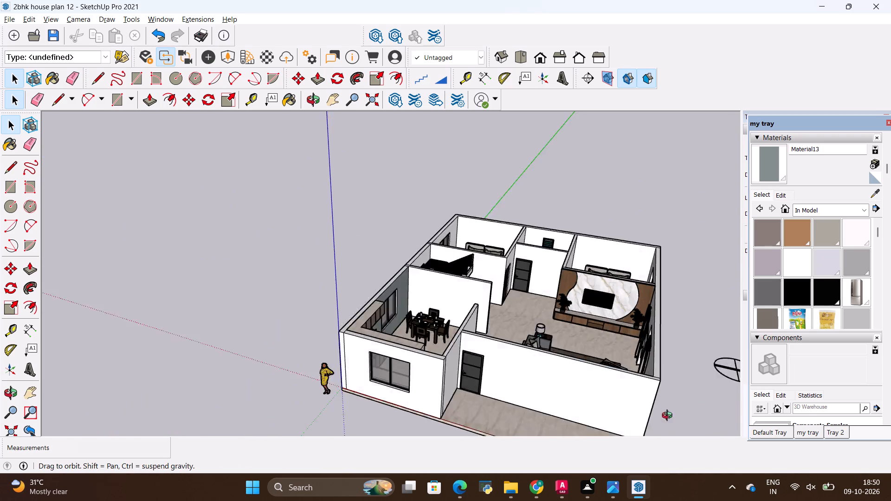
{"action": "middle_click_drag", "start_coordinate": [669, 417], "coordinate": [694, 417]}
{"action": "scroll", "coordinate": [467, 332], "scroll_direction": "up", "scroll_amount": 4}
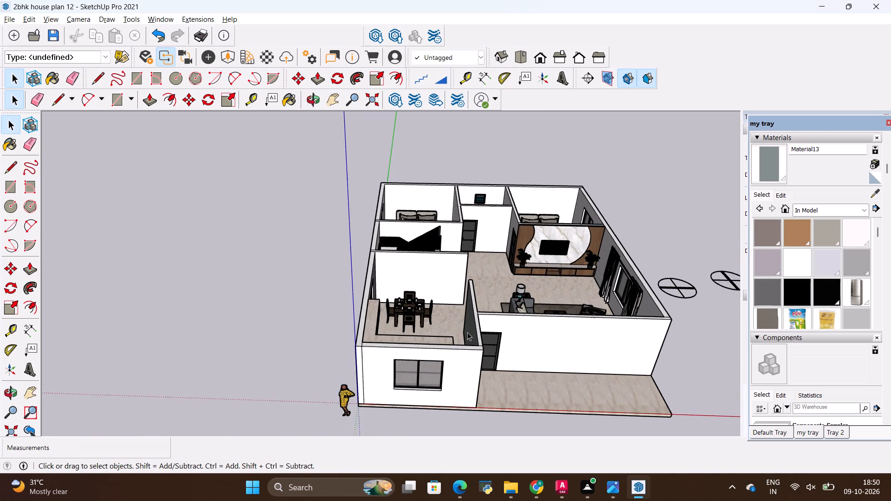
{"action": "scroll", "coordinate": [383, 312], "scroll_direction": "up", "scroll_amount": 4}
{"action": "scroll", "coordinate": [499, 238], "scroll_direction": "down", "scroll_amount": 6}
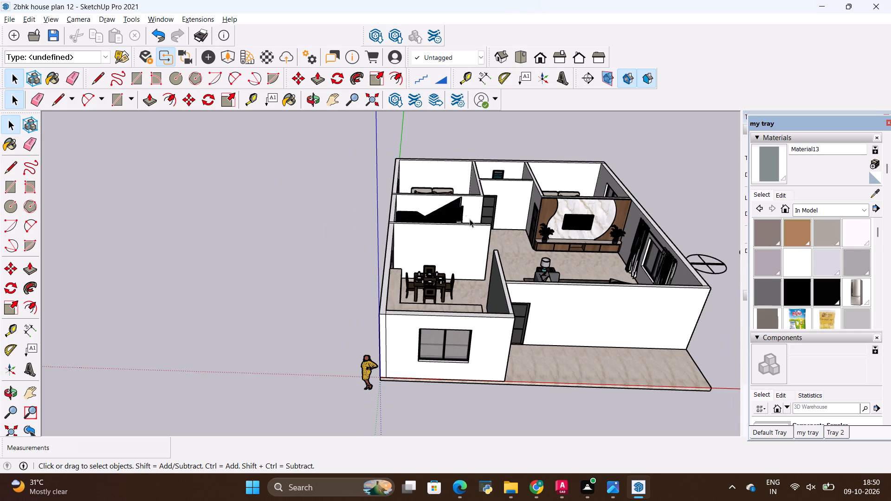
{"action": "middle_click_drag", "start_coordinate": [465, 180], "coordinate": [609, 283]}
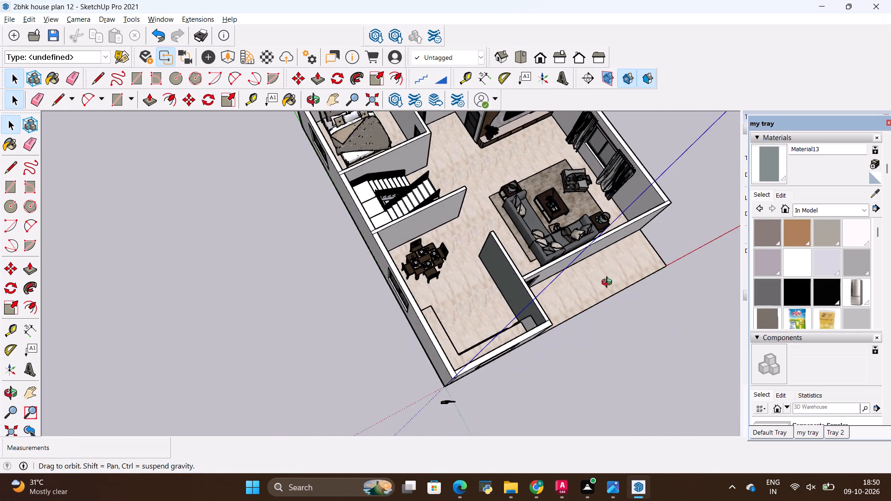
{"action": "middle_click_drag", "start_coordinate": [609, 283], "coordinate": [370, 273]}
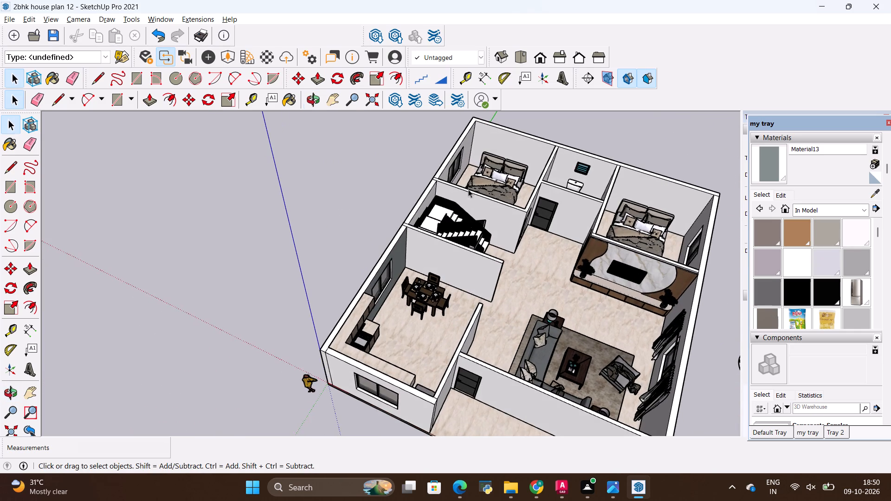
{"action": "scroll", "coordinate": [523, 127], "scroll_direction": "up", "scroll_amount": 20}
{"action": "scroll", "coordinate": [523, 127], "scroll_direction": "up", "scroll_amount": 5}
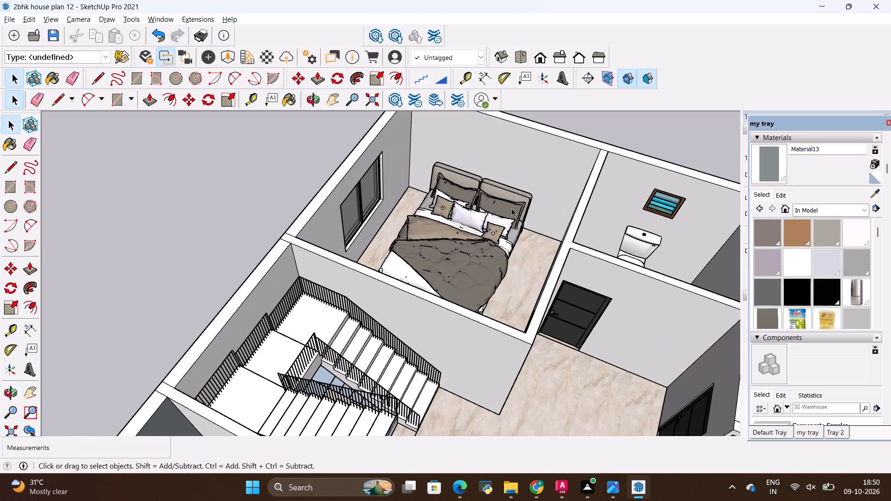
{"action": "scroll", "coordinate": [428, 253], "scroll_direction": "down", "scroll_amount": 12}
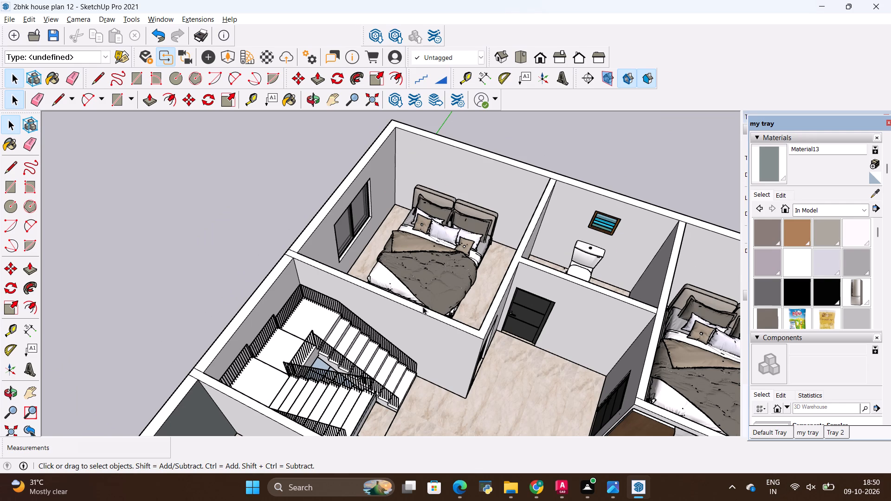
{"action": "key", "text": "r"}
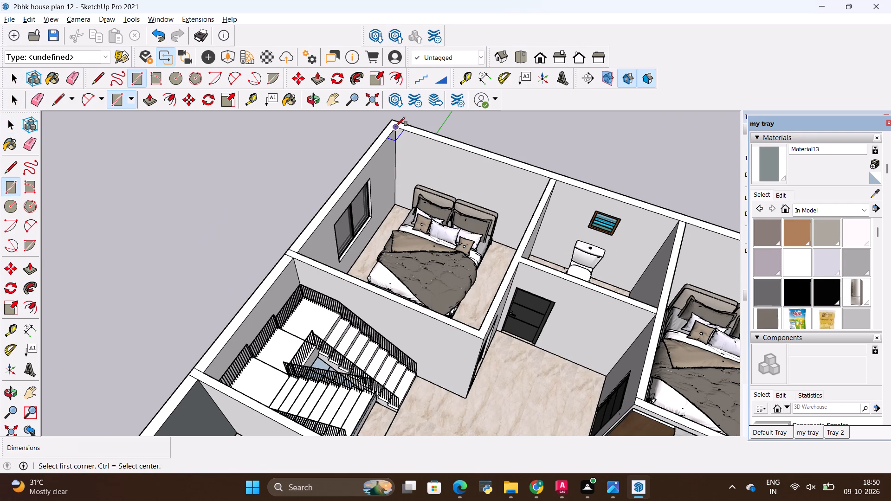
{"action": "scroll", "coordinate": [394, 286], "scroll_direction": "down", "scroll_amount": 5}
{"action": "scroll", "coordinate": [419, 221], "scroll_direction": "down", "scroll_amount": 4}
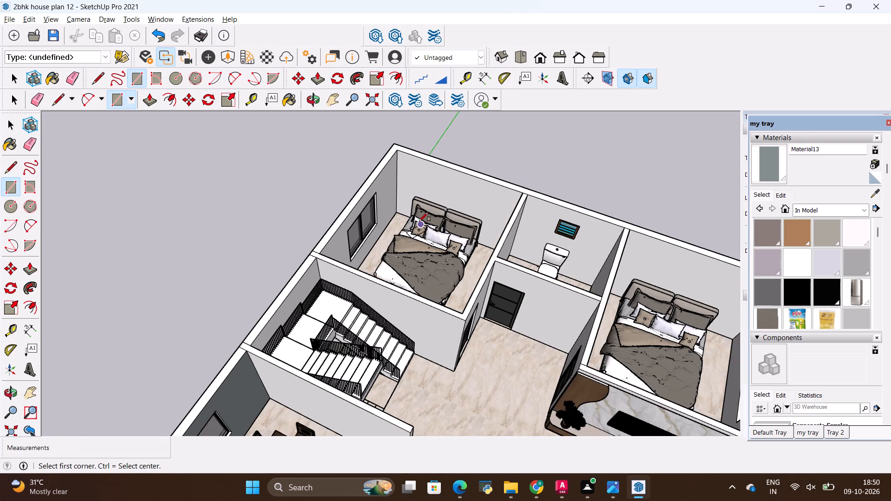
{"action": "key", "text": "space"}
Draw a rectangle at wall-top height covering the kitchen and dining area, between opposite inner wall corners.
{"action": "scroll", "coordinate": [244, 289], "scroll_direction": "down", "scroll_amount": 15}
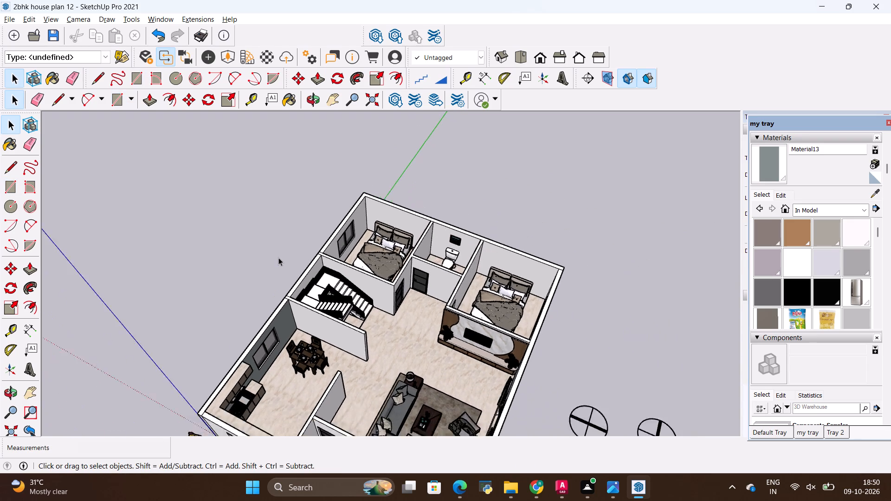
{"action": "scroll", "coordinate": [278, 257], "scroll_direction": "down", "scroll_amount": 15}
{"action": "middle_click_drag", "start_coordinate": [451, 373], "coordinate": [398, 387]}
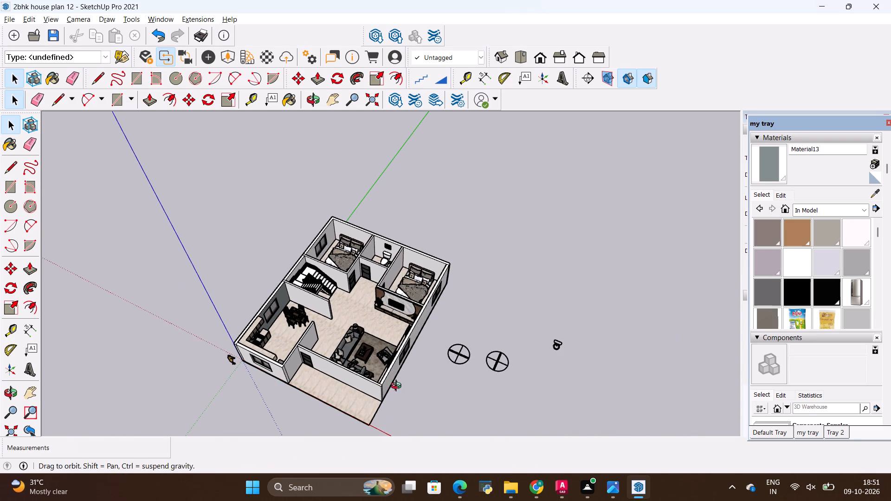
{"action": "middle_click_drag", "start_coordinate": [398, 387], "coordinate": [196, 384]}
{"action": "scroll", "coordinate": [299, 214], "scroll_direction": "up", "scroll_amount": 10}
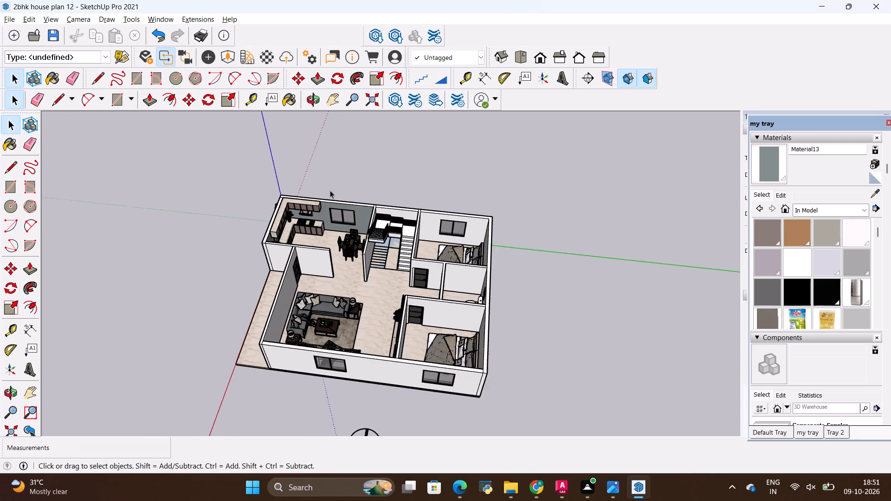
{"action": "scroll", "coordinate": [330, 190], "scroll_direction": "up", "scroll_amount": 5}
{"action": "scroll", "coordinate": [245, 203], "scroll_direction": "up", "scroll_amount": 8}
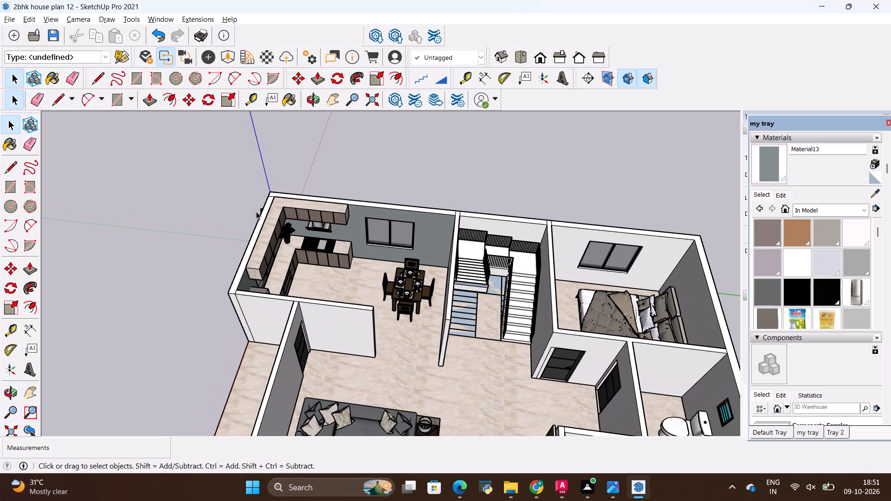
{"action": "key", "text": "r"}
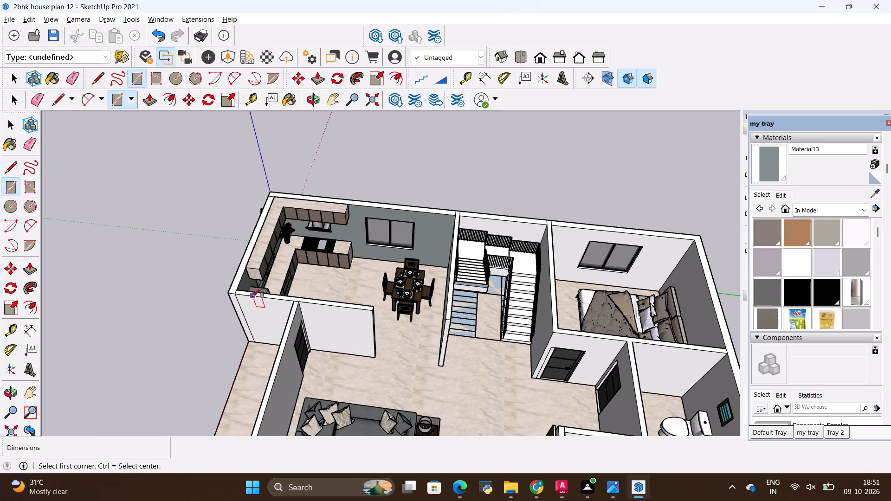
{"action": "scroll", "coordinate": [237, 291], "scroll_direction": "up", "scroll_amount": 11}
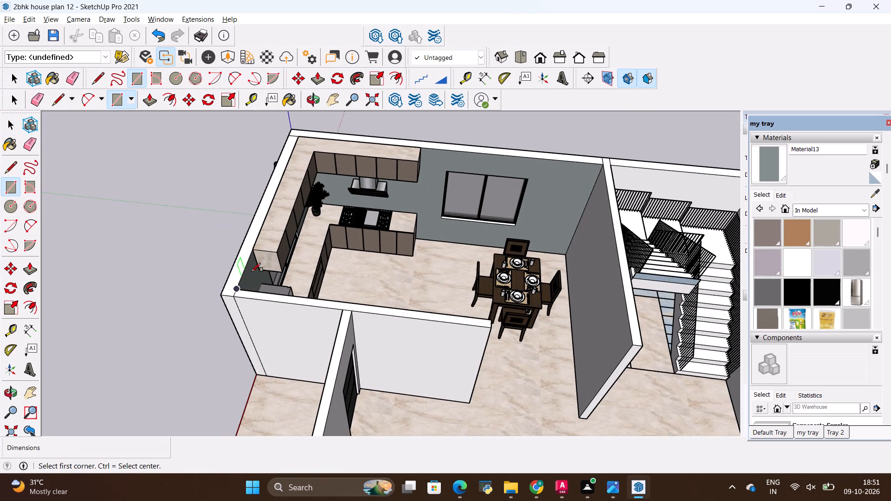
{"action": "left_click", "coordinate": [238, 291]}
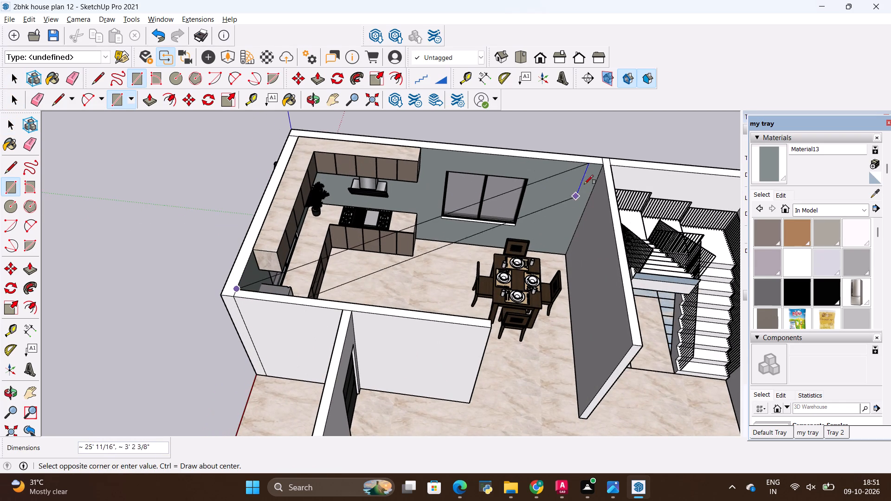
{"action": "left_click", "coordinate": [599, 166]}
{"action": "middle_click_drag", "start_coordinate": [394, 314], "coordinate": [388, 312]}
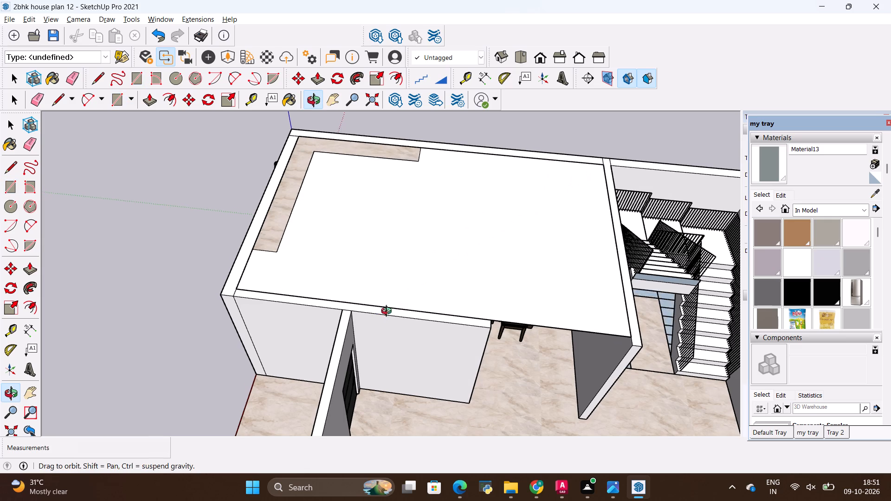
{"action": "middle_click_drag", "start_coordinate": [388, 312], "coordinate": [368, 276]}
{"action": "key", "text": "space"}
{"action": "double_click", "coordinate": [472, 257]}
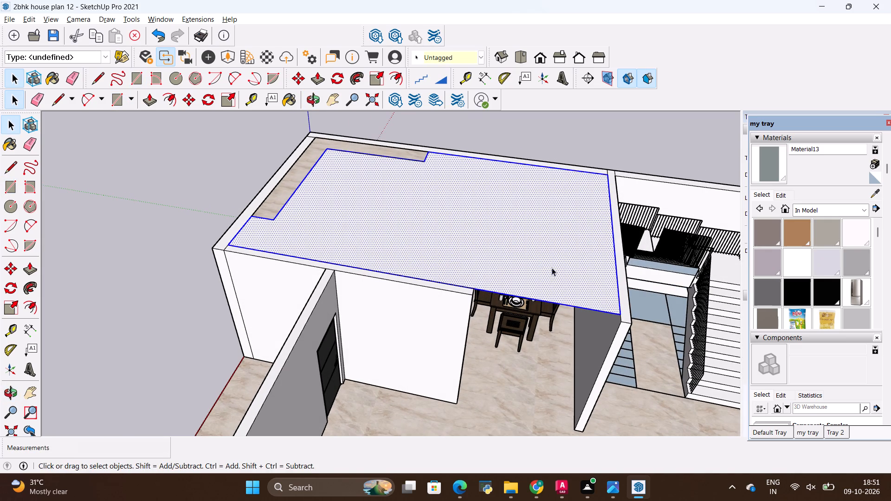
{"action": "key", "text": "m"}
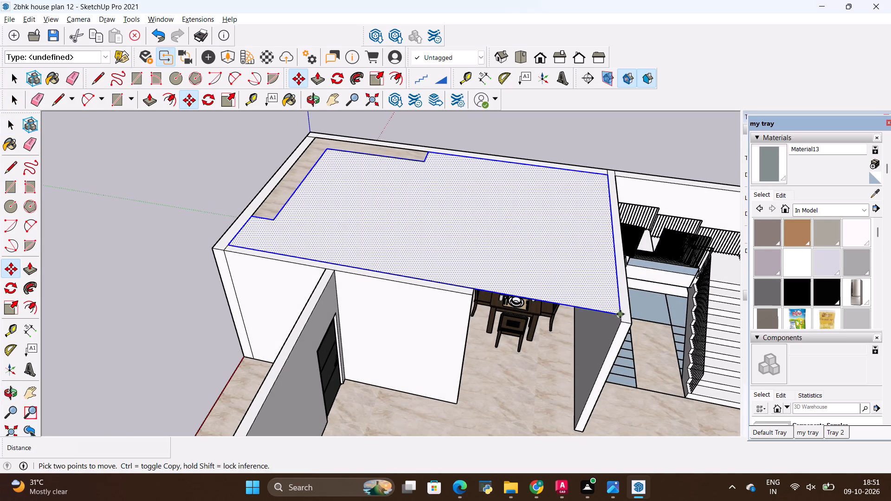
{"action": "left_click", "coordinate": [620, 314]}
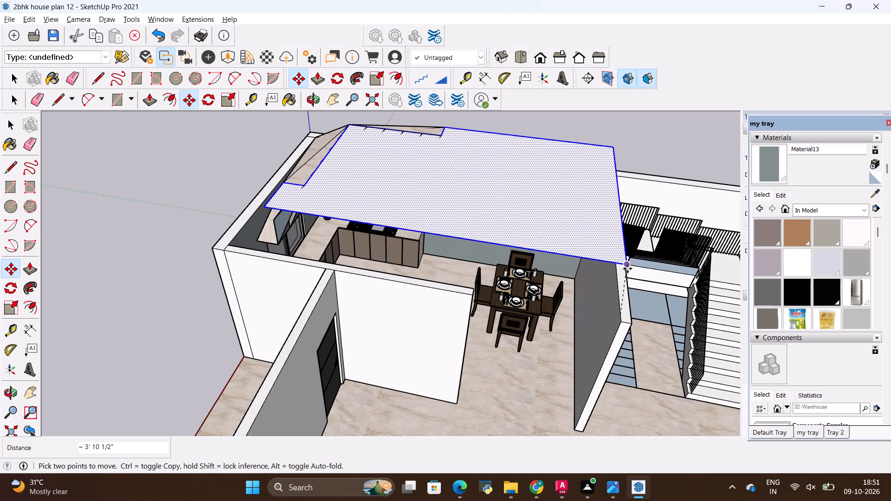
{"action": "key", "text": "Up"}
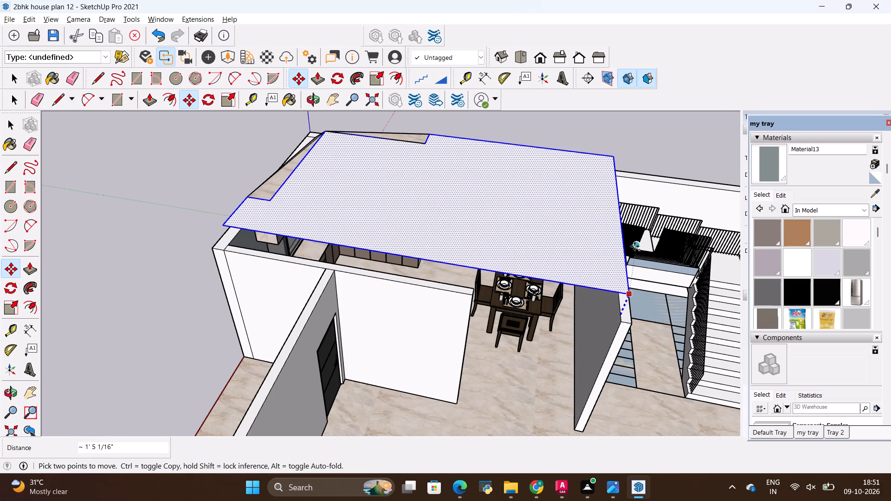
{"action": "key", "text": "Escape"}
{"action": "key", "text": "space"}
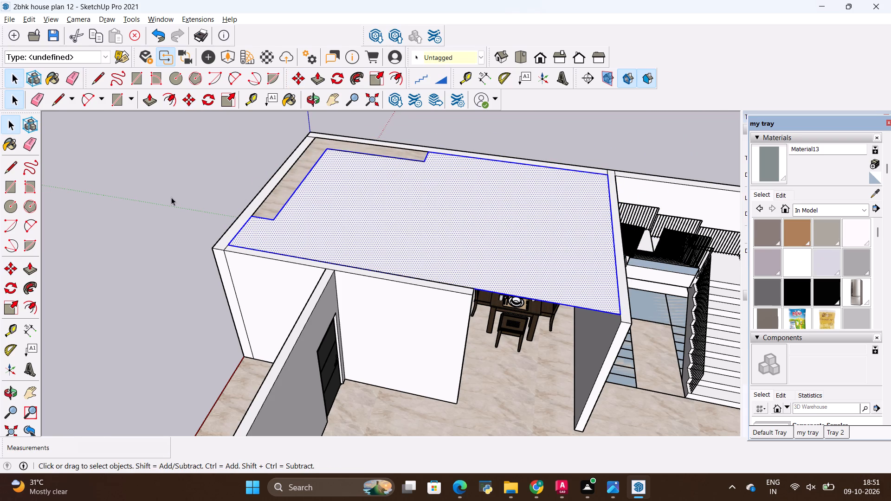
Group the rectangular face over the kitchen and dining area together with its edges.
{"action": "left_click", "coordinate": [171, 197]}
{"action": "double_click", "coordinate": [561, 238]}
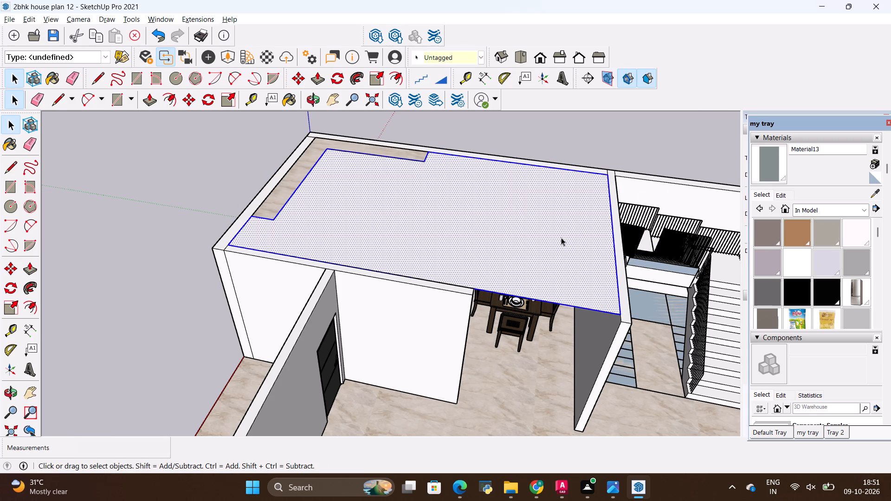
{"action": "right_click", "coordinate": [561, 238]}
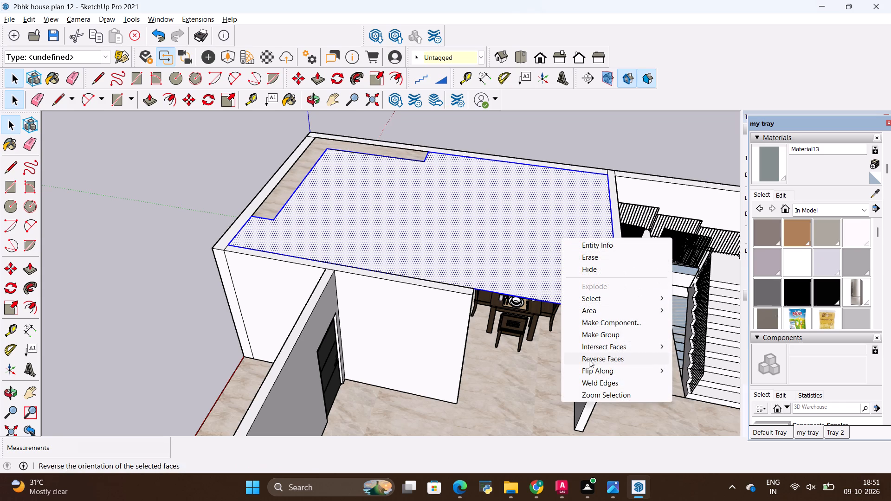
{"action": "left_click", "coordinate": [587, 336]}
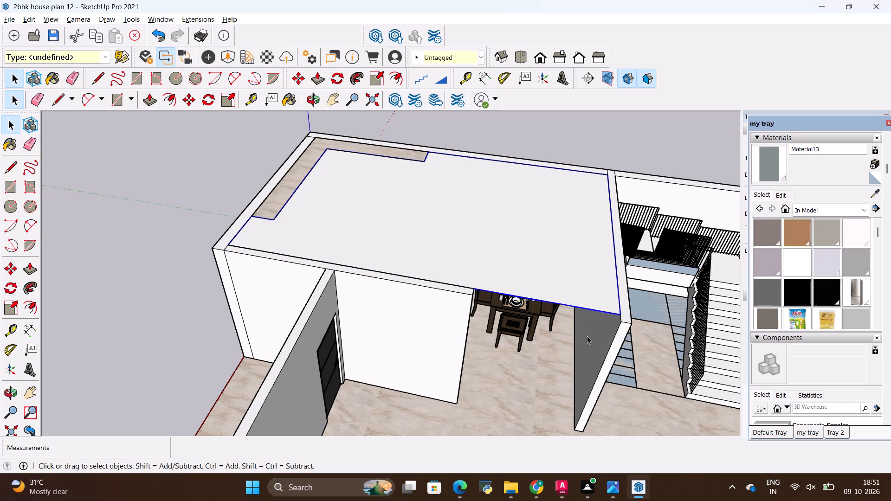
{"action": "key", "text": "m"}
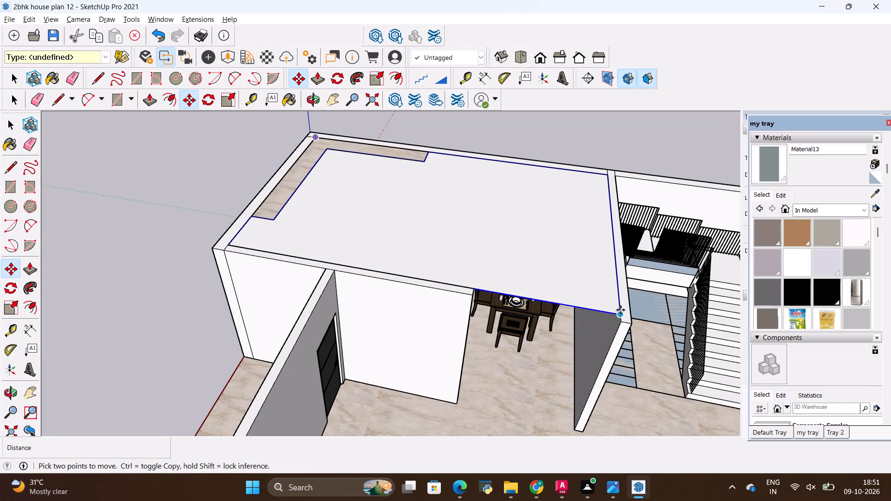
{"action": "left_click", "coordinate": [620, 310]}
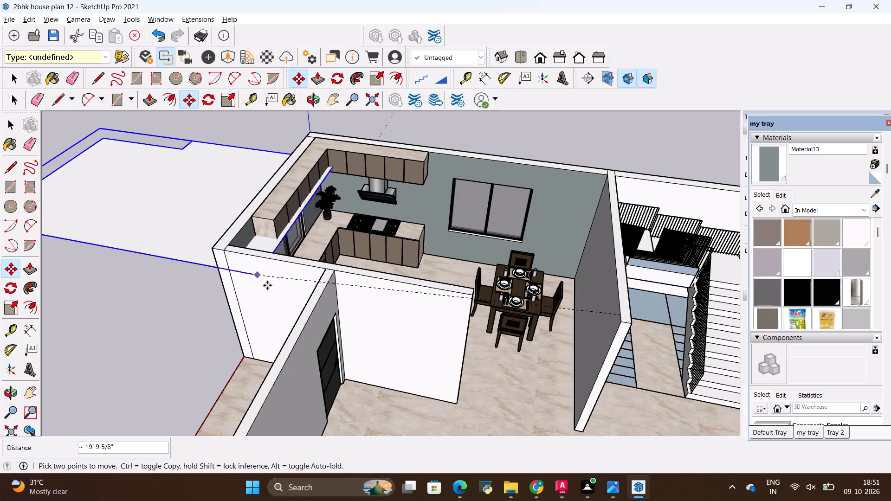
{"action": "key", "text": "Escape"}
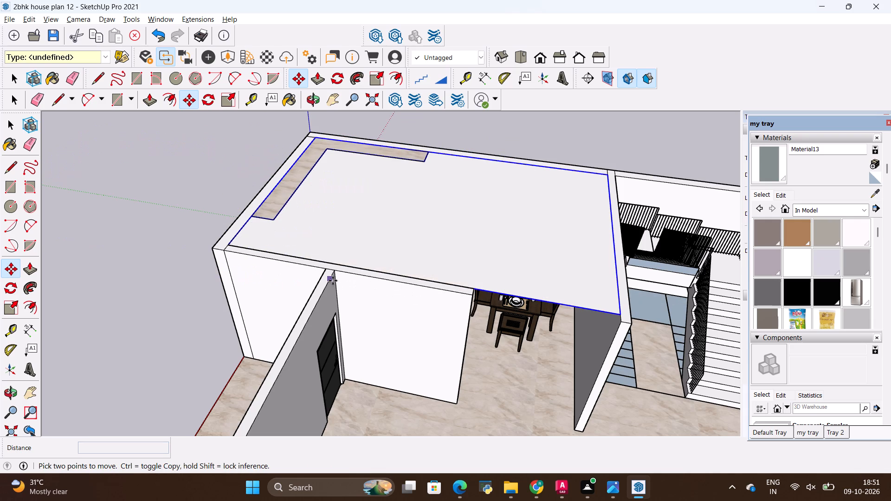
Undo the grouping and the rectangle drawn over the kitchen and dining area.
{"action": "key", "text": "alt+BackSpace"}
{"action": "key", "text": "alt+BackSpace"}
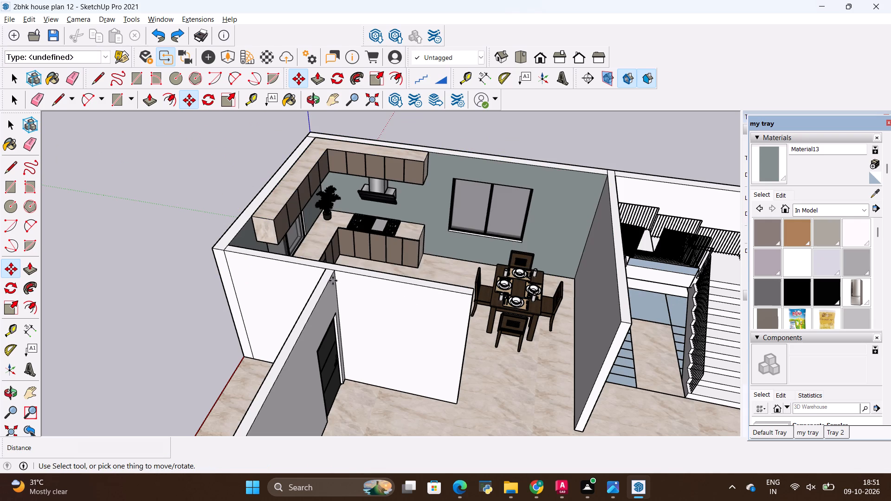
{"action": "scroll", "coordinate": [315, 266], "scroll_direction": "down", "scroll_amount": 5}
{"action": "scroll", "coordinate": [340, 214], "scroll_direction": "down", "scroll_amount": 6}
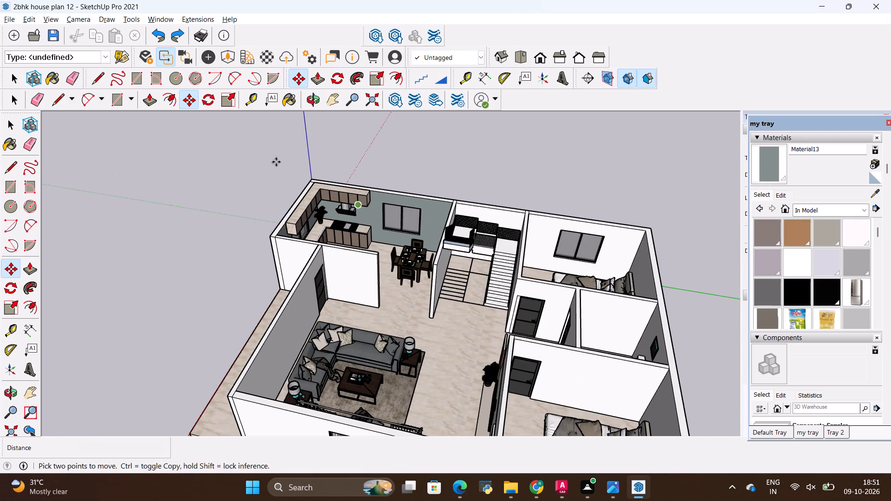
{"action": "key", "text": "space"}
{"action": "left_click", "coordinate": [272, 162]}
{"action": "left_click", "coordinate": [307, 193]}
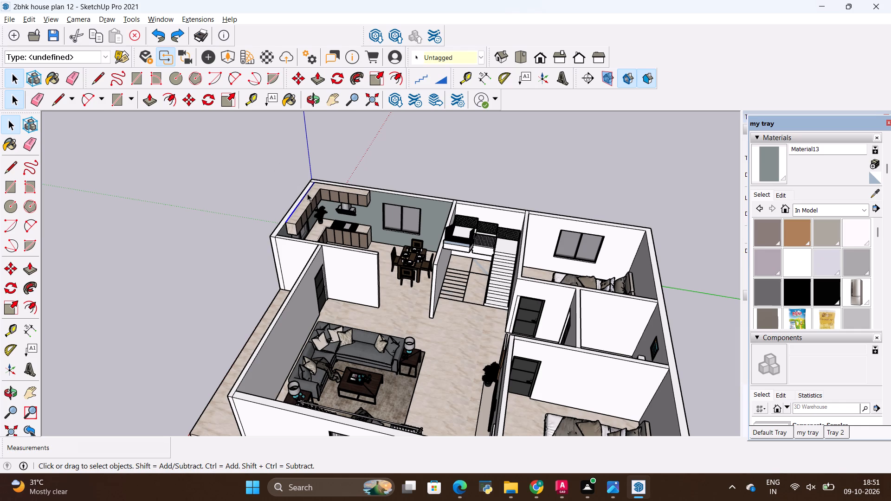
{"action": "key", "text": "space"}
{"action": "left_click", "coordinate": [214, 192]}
Examine the wall tops and upper cabinets around the kitchen and dining area from above and from the living room side.
{"action": "scroll", "coordinate": [367, 144], "scroll_direction": "down", "scroll_amount": 11}
{"action": "middle_click_drag", "start_coordinate": [224, 156], "coordinate": [264, 269]}
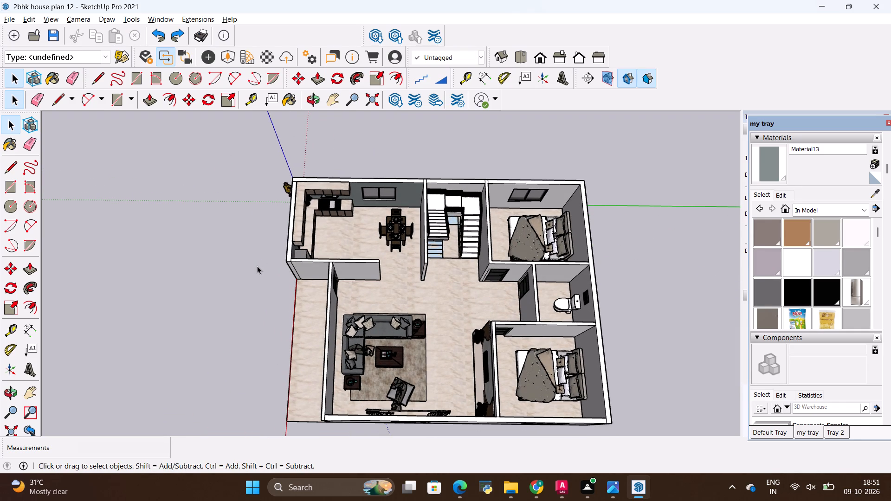
{"action": "scroll", "coordinate": [249, 238], "scroll_direction": "up", "scroll_amount": 8}
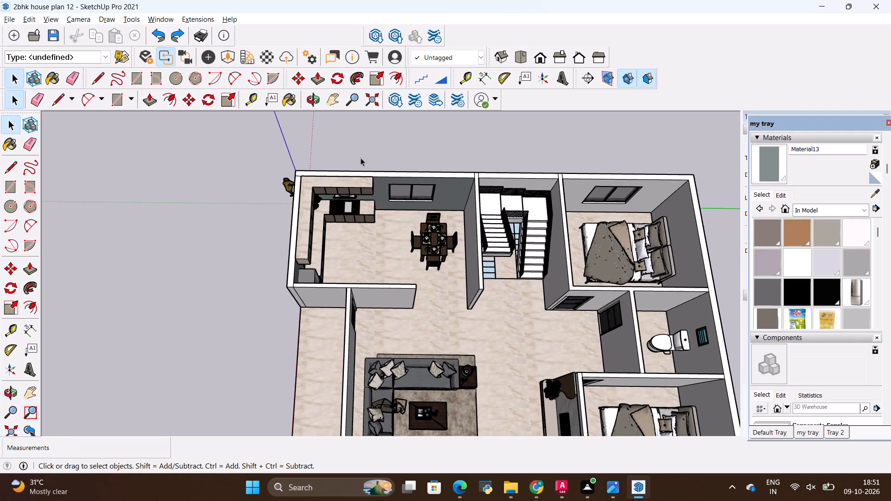
{"action": "scroll", "coordinate": [361, 158], "scroll_direction": "up", "scroll_amount": 2}
{"action": "middle_click_drag", "start_coordinate": [404, 297], "coordinate": [402, 245]}
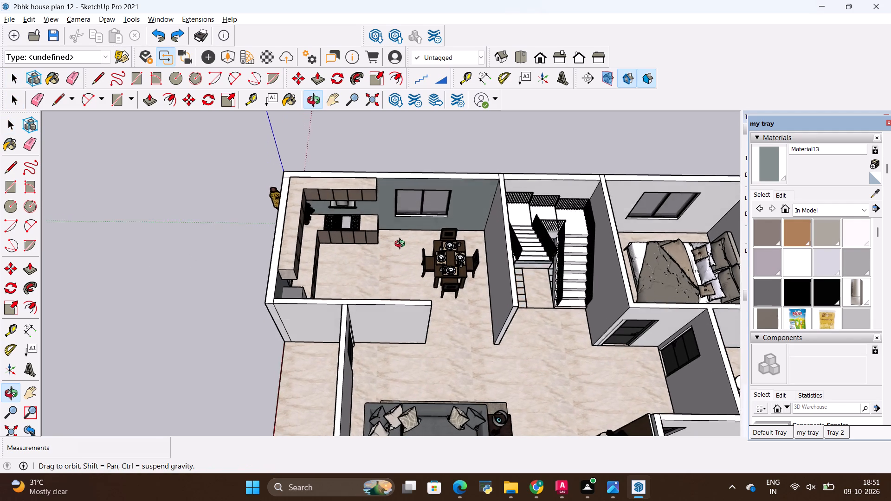
{"action": "middle_click_drag", "start_coordinate": [402, 245], "coordinate": [267, 200]}
{"action": "scroll", "coordinate": [299, 182], "scroll_direction": "up", "scroll_amount": 3}
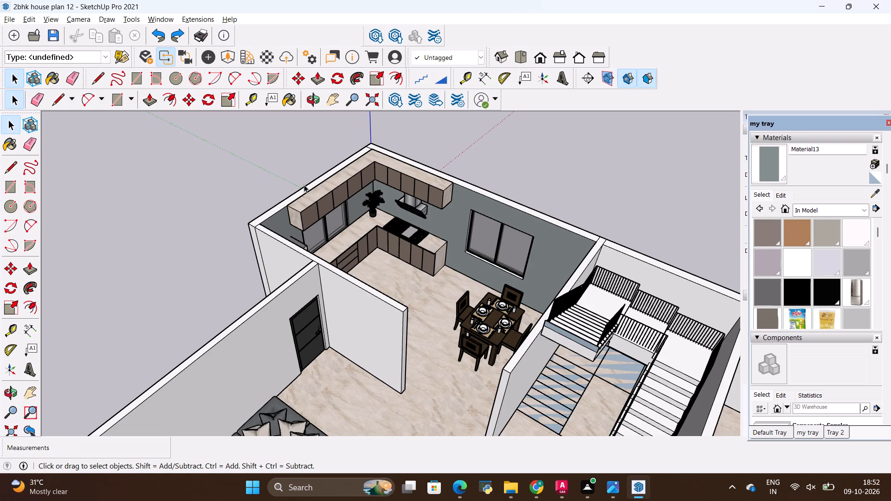
{"action": "scroll", "coordinate": [303, 187], "scroll_direction": "down", "scroll_amount": 10}
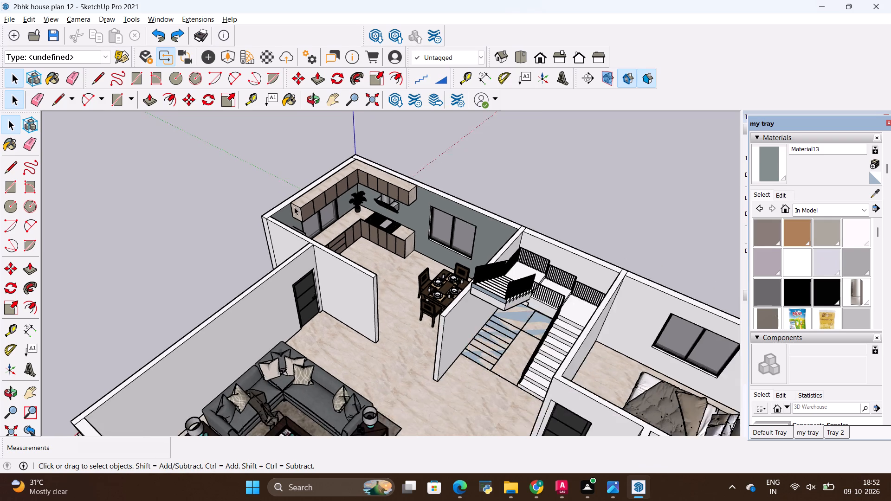
{"action": "scroll", "coordinate": [294, 207], "scroll_direction": "down", "scroll_amount": 12}
Draw a 25' 6" by 24' rectangle at wall-top height over the living area, between opposite inner wall corners.
{"action": "middle_click_drag", "start_coordinate": [467, 304], "coordinate": [361, 333]}
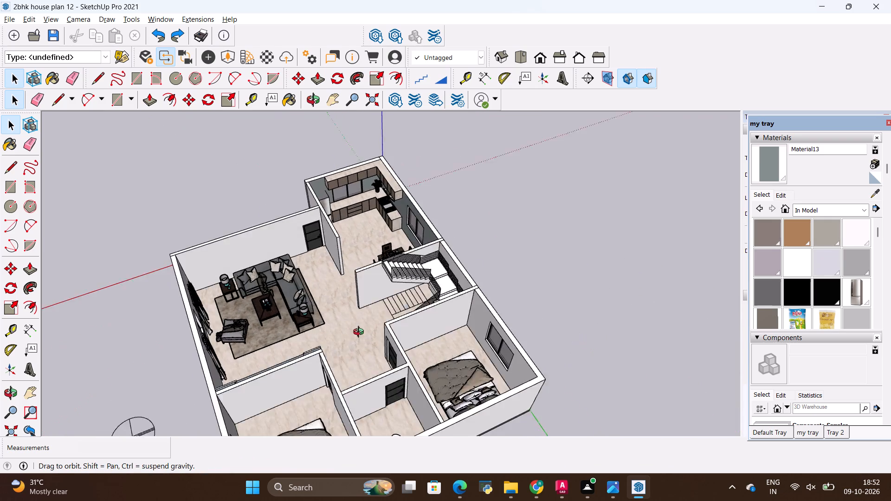
{"action": "middle_click_drag", "start_coordinate": [361, 333], "coordinate": [240, 366]}
{"action": "scroll", "coordinate": [156, 270], "scroll_direction": "up", "scroll_amount": 4}
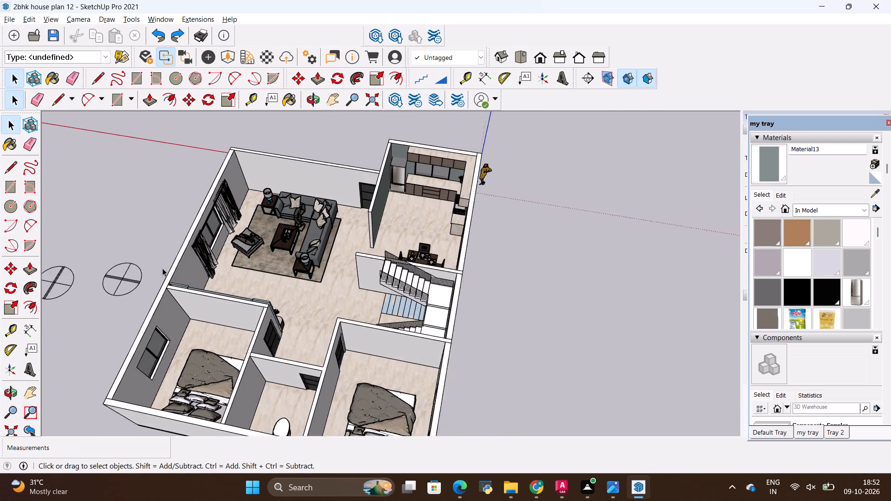
{"action": "scroll", "coordinate": [162, 268], "scroll_direction": "up", "scroll_amount": 6}
{"action": "key", "text": "r"}
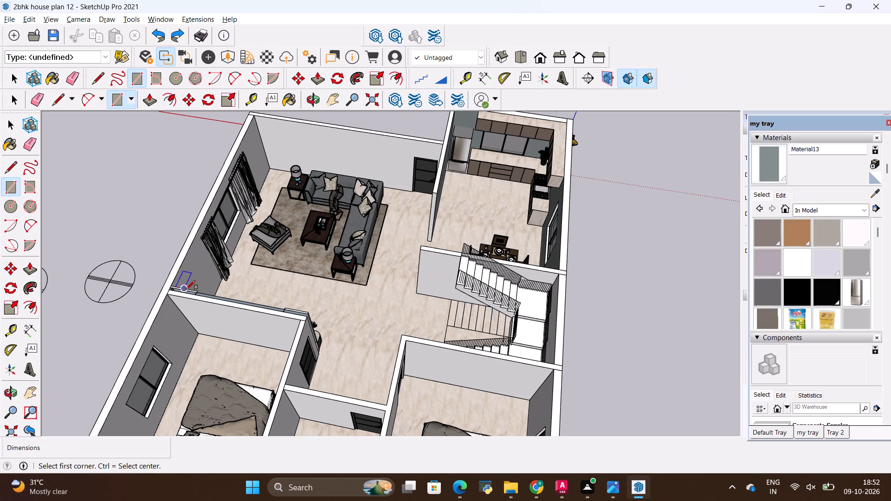
{"action": "left_click", "coordinate": [171, 291]}
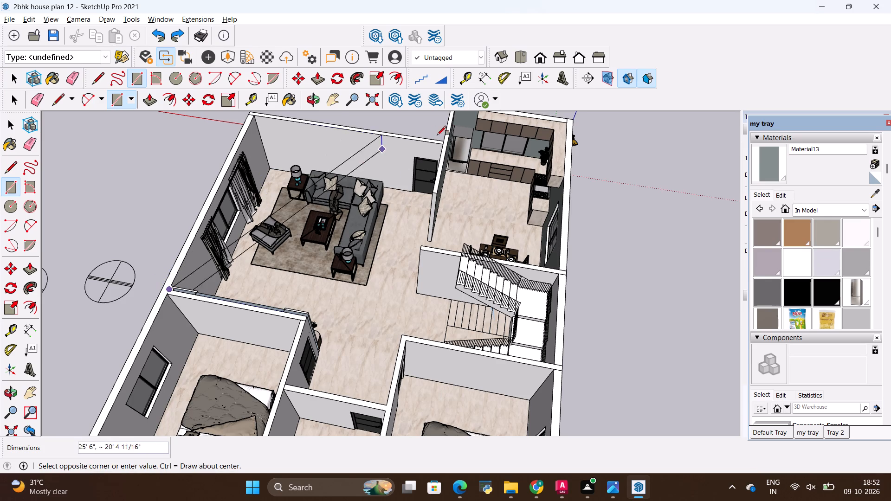
{"action": "left_click", "coordinate": [441, 146]}
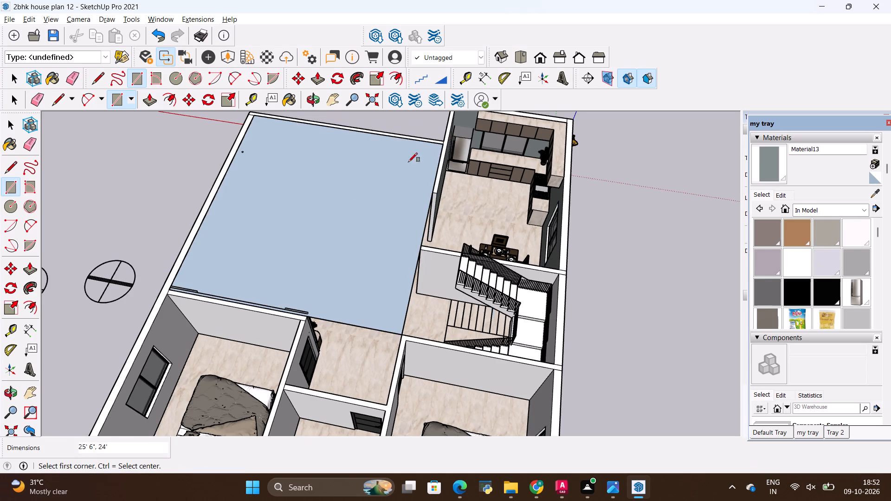
Group the rectangular face over the living area together with its edges.
{"action": "key", "text": "space"}
{"action": "double_click", "coordinate": [313, 259]}
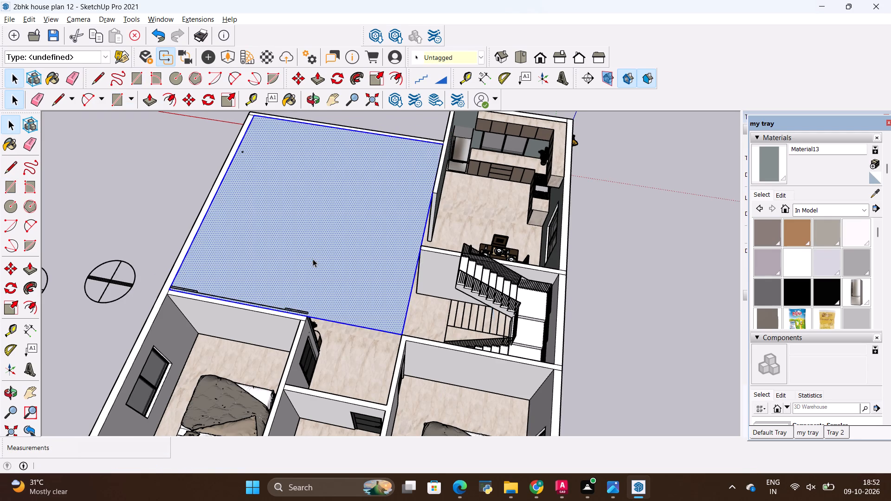
{"action": "right_click", "coordinate": [313, 259]}
{"action": "left_click", "coordinate": [344, 356]}
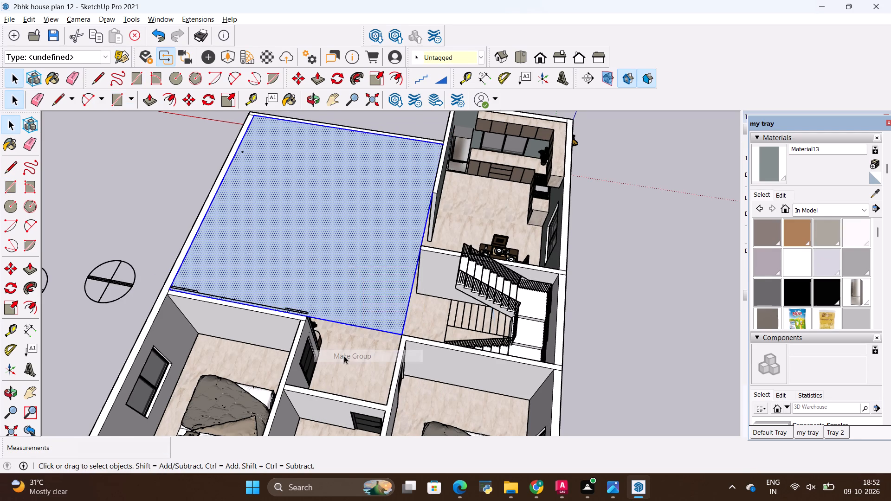
Move the grouped living-area ceiling panel straight up along the blue axis by about 15' 7".
{"action": "key", "text": "m"}
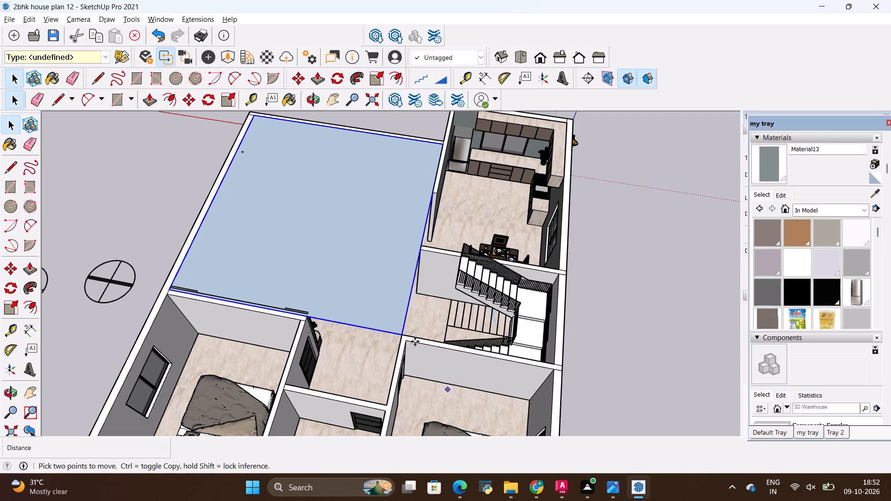
{"action": "left_click", "coordinate": [403, 333]}
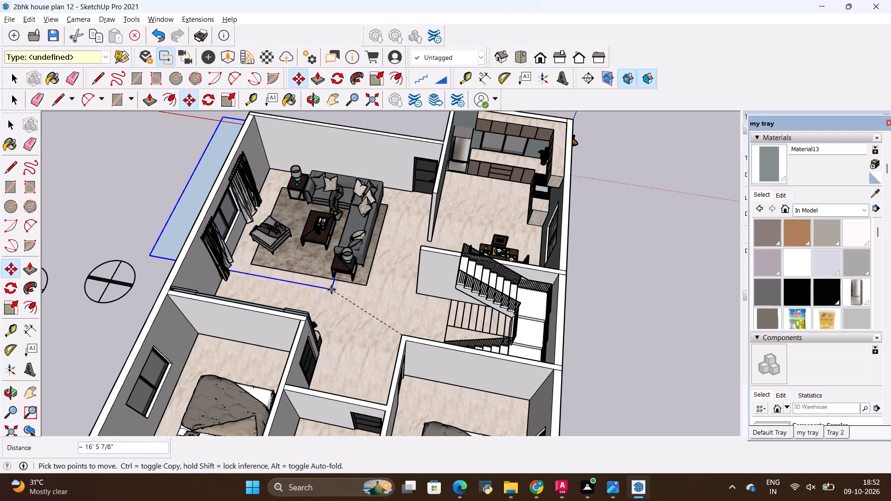
{"action": "key", "text": "Up"}
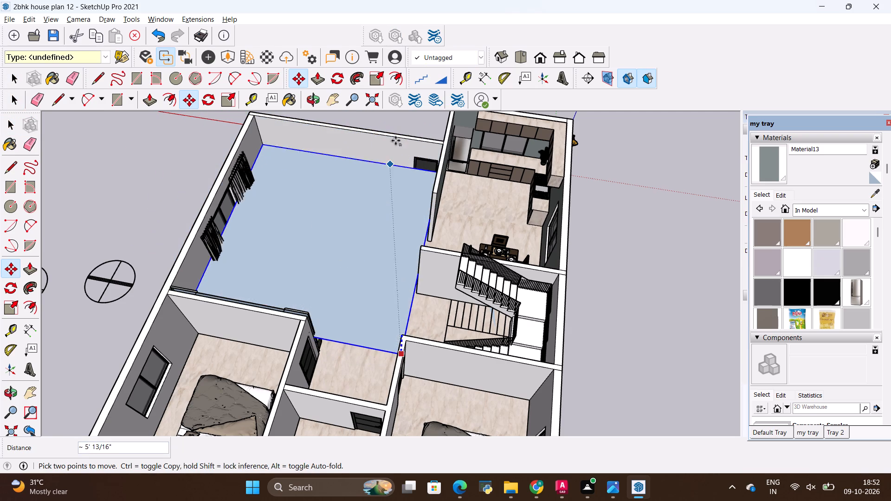
{"action": "scroll", "coordinate": [420, 166], "scroll_direction": "down", "scroll_amount": 5}
{"action": "scroll", "coordinate": [414, 266], "scroll_direction": "down", "scroll_amount": 19}
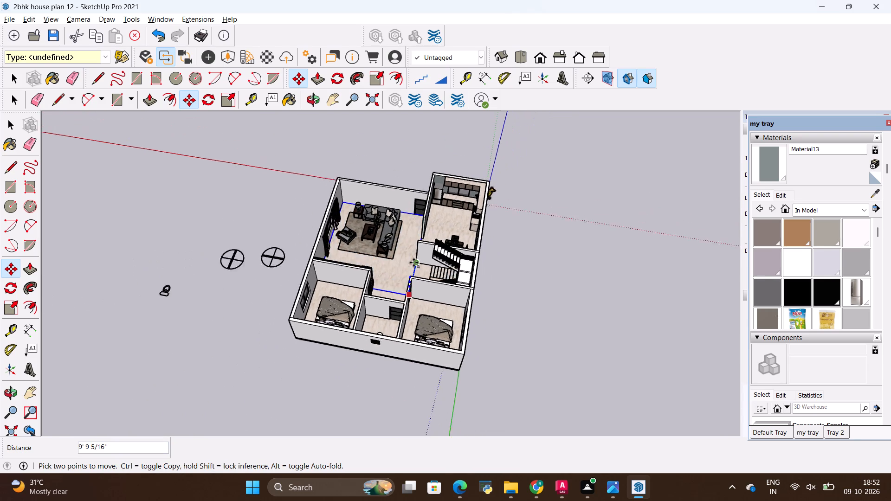
{"action": "scroll", "coordinate": [414, 263], "scroll_direction": "down", "scroll_amount": 6}
{"action": "middle_click_drag", "start_coordinate": [412, 265], "coordinate": [411, 122]}
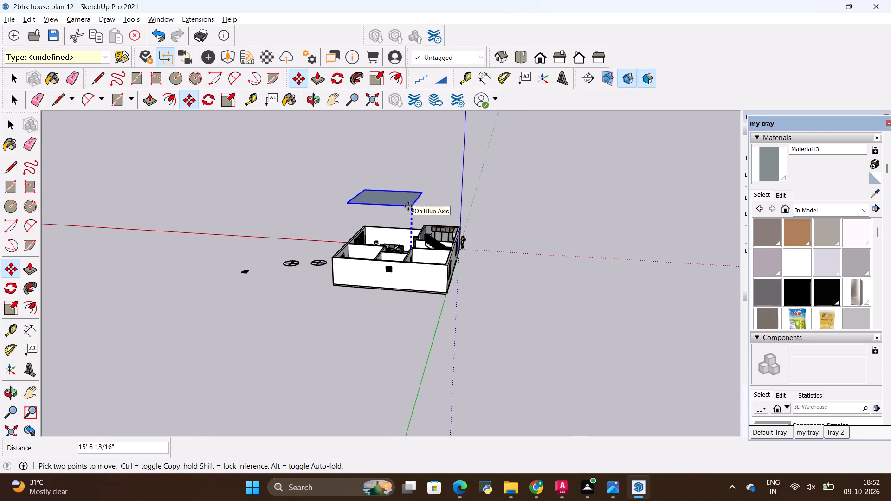
{"action": "left_click", "coordinate": [408, 206]}
{"action": "key", "text": "space"}
{"action": "left_click", "coordinate": [272, 164]}
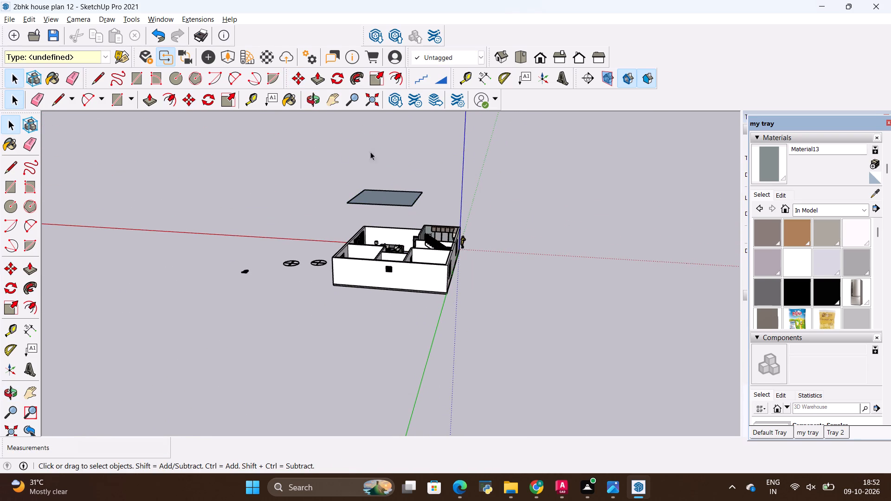
Raise the living-area ceiling panel a further 11' 6" or about that, straight up along the blue axis.
{"action": "scroll", "coordinate": [387, 176], "scroll_direction": "up", "scroll_amount": 20}
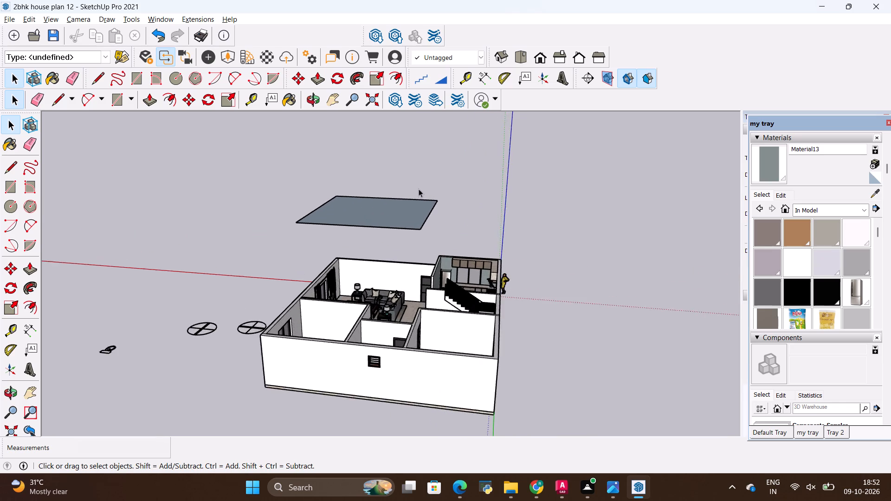
{"action": "scroll", "coordinate": [419, 189], "scroll_direction": "up", "scroll_amount": 7}
{"action": "scroll", "coordinate": [386, 235], "scroll_direction": "up", "scroll_amount": 1}
{"action": "middle_click_drag", "start_coordinate": [386, 235], "coordinate": [388, 121]}
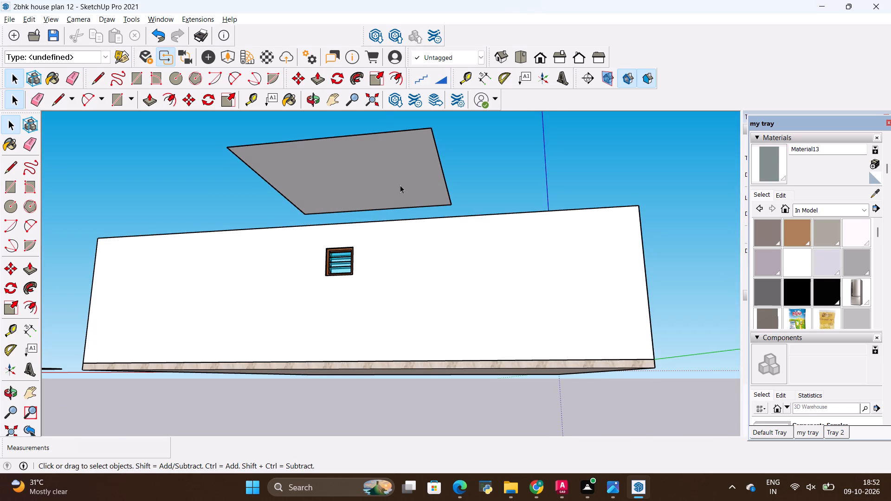
{"action": "middle_click", "coordinate": [400, 182]}
{"action": "middle_click_drag", "start_coordinate": [400, 179], "coordinate": [445, 234]}
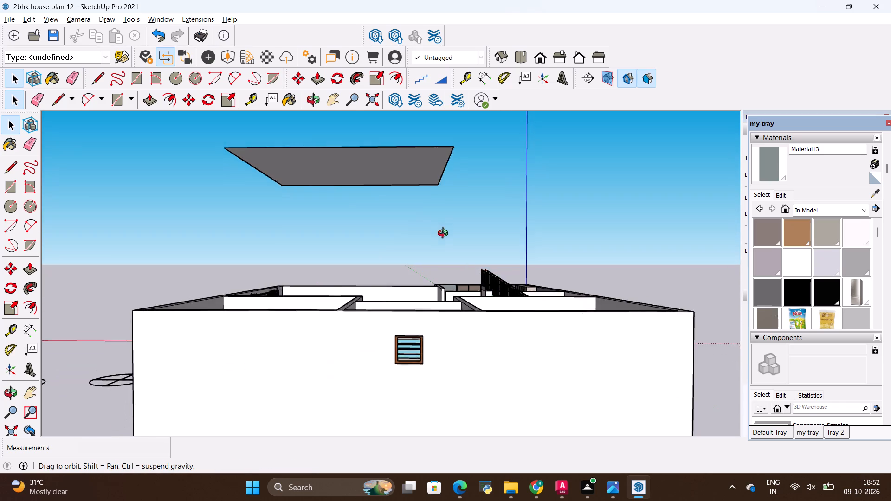
{"action": "scroll", "coordinate": [406, 132], "scroll_direction": "up", "scroll_amount": 4}
{"action": "middle_click_drag", "start_coordinate": [412, 139], "coordinate": [419, 211]}
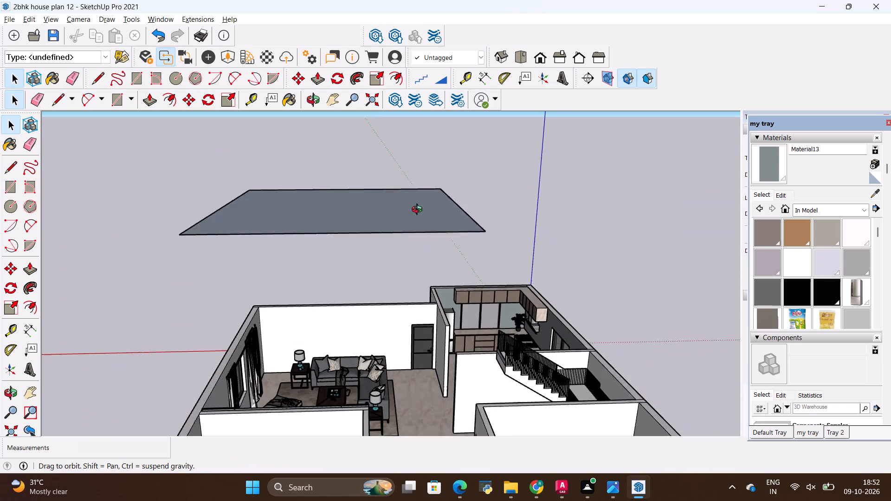
{"action": "middle_click_drag", "start_coordinate": [419, 211], "coordinate": [419, 212]}
{"action": "left_click", "coordinate": [417, 231]}
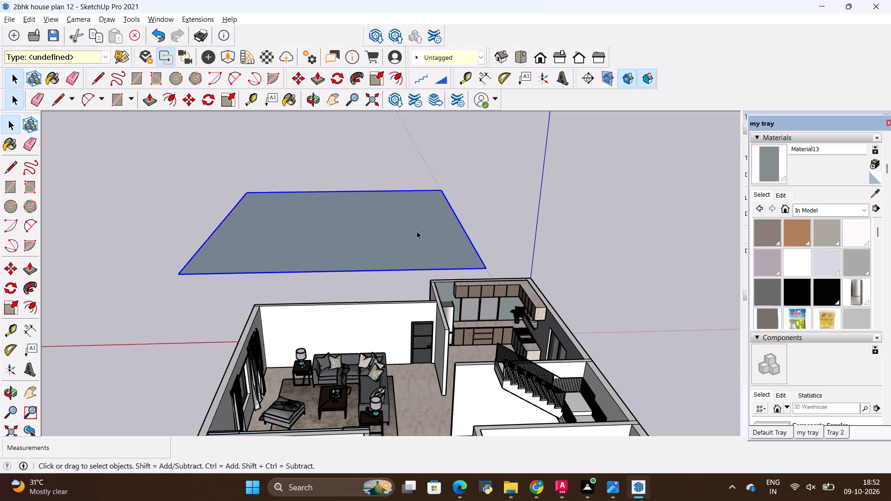
{"action": "key", "text": "m"}
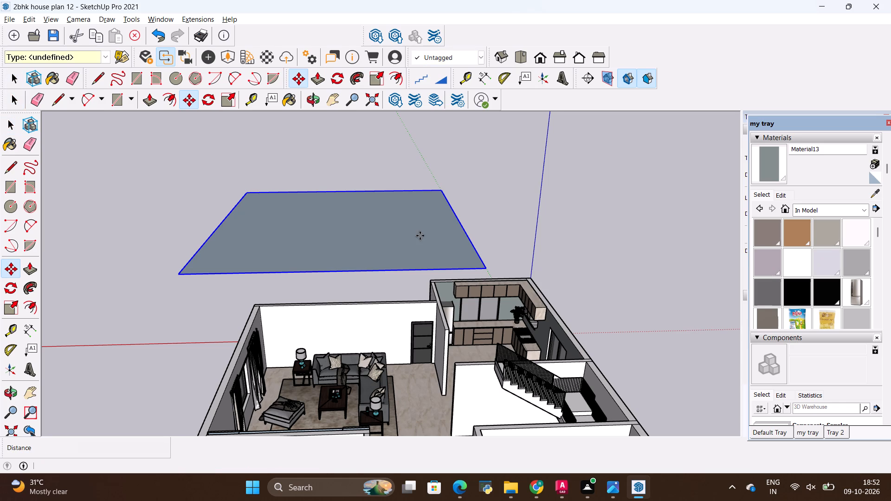
{"action": "key", "text": "Up"}
{"action": "left_click", "coordinate": [483, 268]}
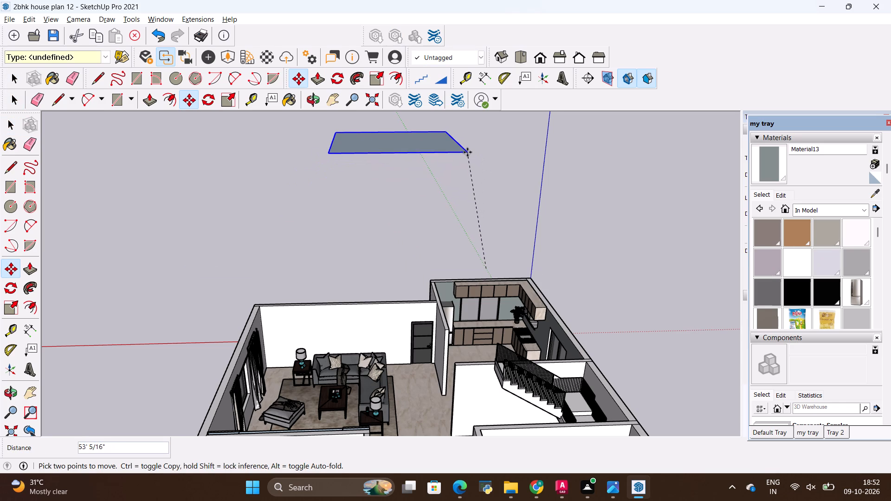
{"action": "key", "text": "Up"}
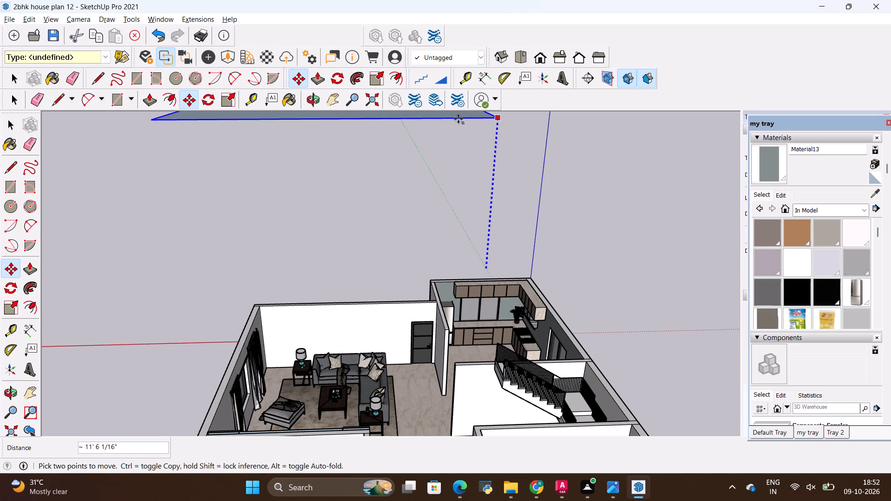
{"action": "left_click", "coordinate": [458, 119]}
{"action": "key", "text": "space"}
{"action": "left_click", "coordinate": [519, 179]}
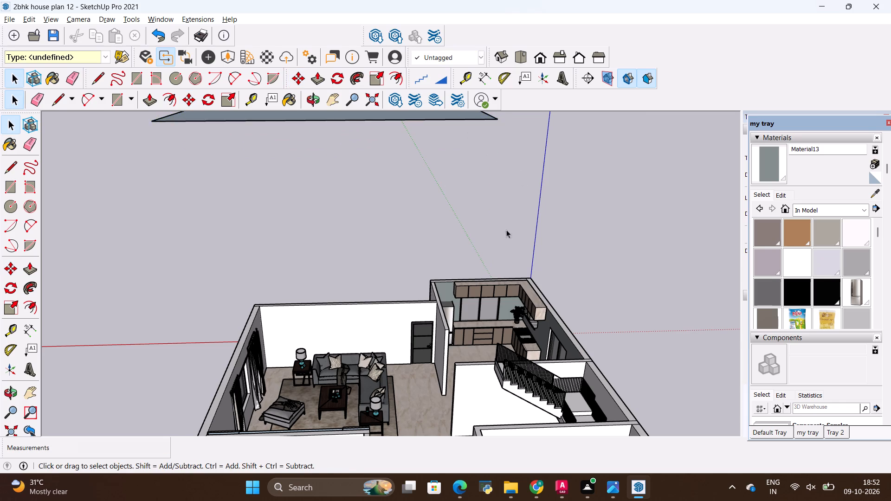
Open the raised living-area ceiling panel group for editing, working from its underside.
{"action": "scroll", "coordinate": [500, 260], "scroll_direction": "down", "scroll_amount": 19}
{"action": "middle_click_drag", "start_coordinate": [501, 295], "coordinate": [409, 279]}
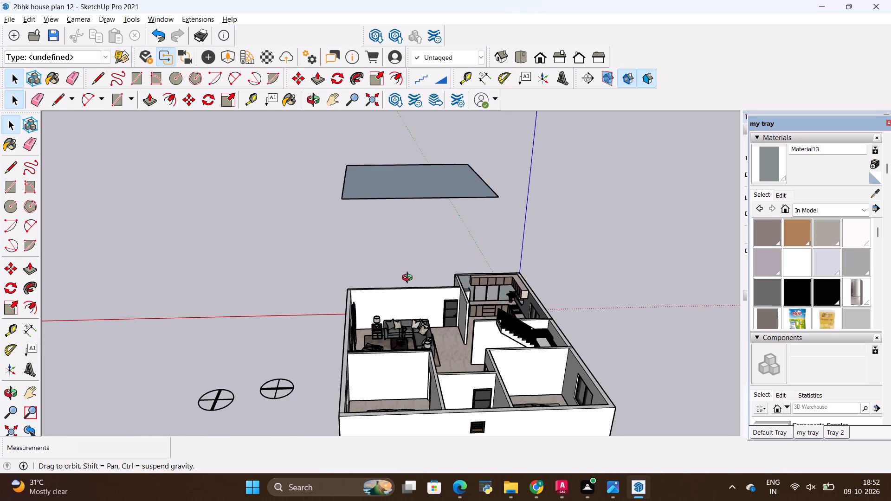
{"action": "middle_click_drag", "start_coordinate": [409, 279], "coordinate": [454, 232]}
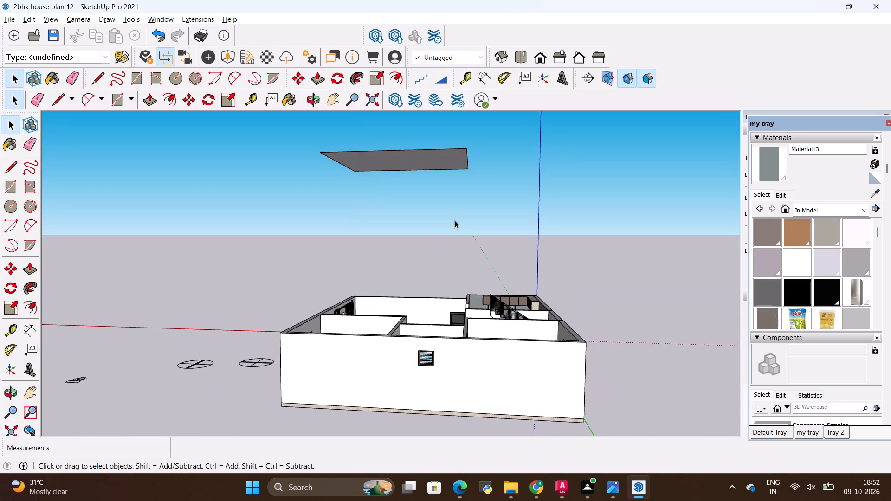
{"action": "scroll", "coordinate": [455, 220], "scroll_direction": "down", "scroll_amount": 13}
{"action": "scroll", "coordinate": [443, 129], "scroll_direction": "up", "scroll_amount": 11}
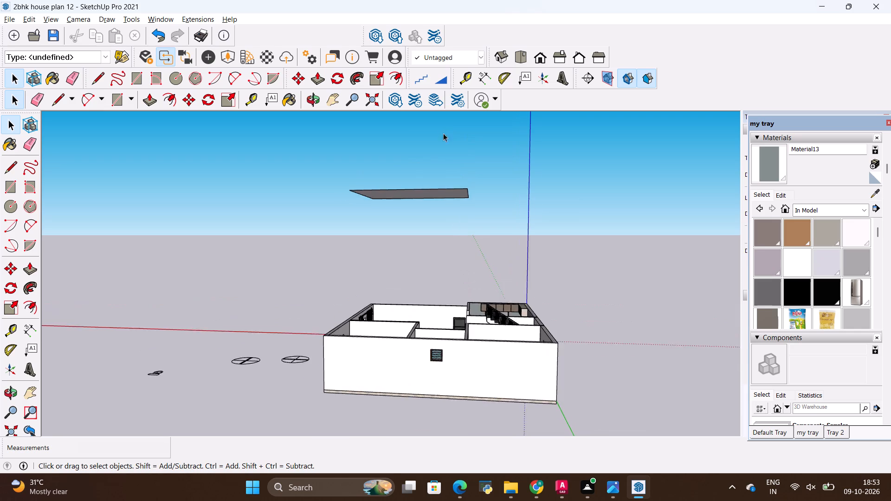
{"action": "scroll", "coordinate": [443, 133], "scroll_direction": "up", "scroll_amount": 10}
{"action": "middle_click_drag", "start_coordinate": [415, 253], "coordinate": [422, 160]}
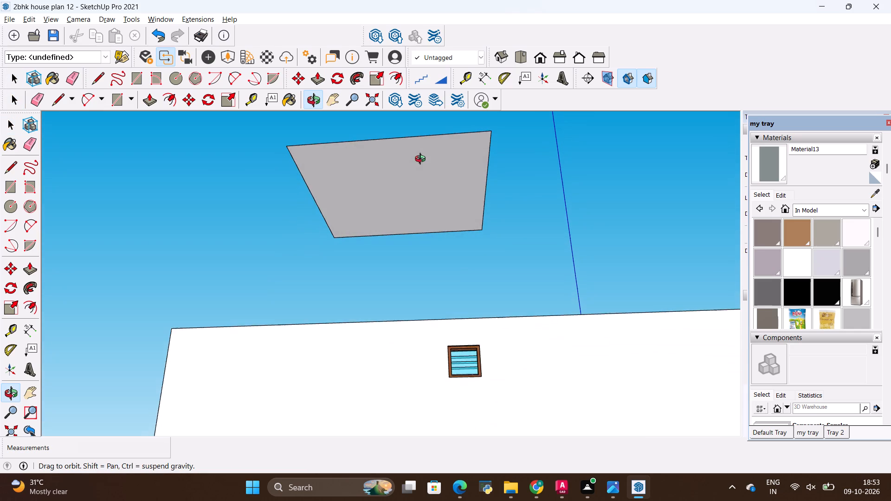
{"action": "middle_click_drag", "start_coordinate": [422, 160], "coordinate": [420, 169]}
{"action": "scroll", "coordinate": [411, 135], "scroll_direction": "up", "scroll_amount": 8}
{"action": "middle_click_drag", "start_coordinate": [429, 216], "coordinate": [420, 174]}
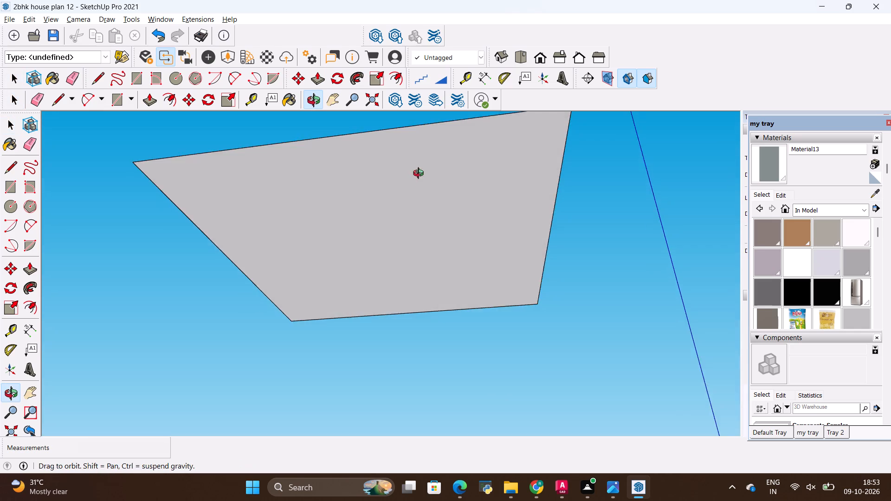
{"action": "middle_click_drag", "start_coordinate": [420, 174], "coordinate": [430, 170]}
{"action": "right_click", "coordinate": [433, 170]}
{"action": "double_click", "coordinate": [363, 296]}
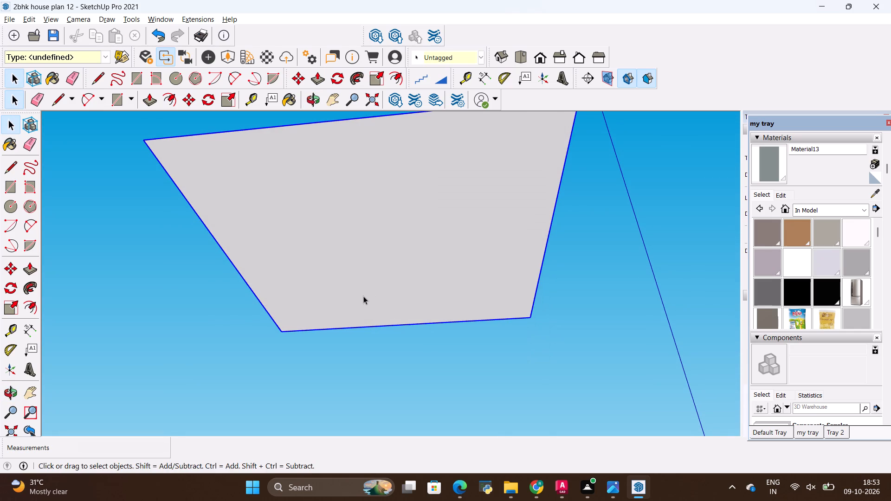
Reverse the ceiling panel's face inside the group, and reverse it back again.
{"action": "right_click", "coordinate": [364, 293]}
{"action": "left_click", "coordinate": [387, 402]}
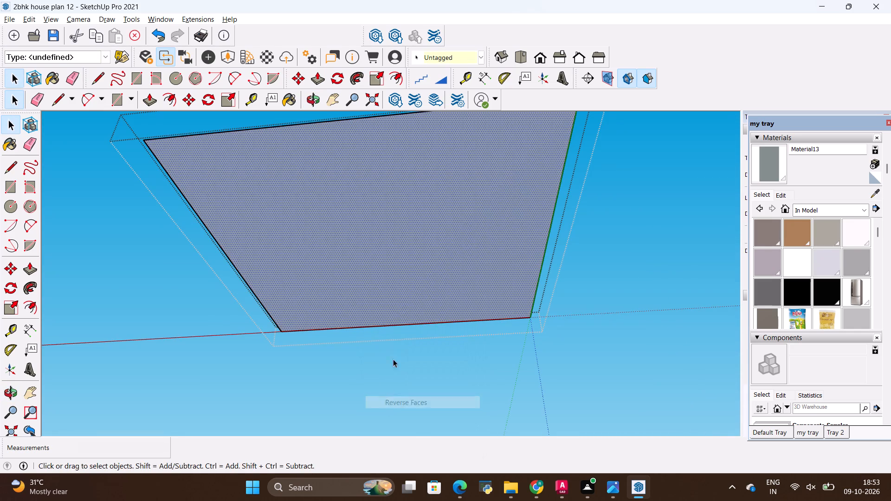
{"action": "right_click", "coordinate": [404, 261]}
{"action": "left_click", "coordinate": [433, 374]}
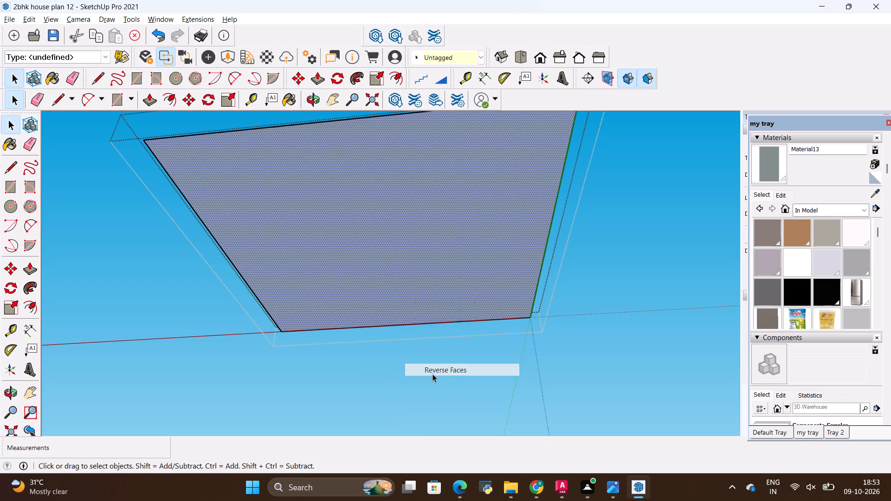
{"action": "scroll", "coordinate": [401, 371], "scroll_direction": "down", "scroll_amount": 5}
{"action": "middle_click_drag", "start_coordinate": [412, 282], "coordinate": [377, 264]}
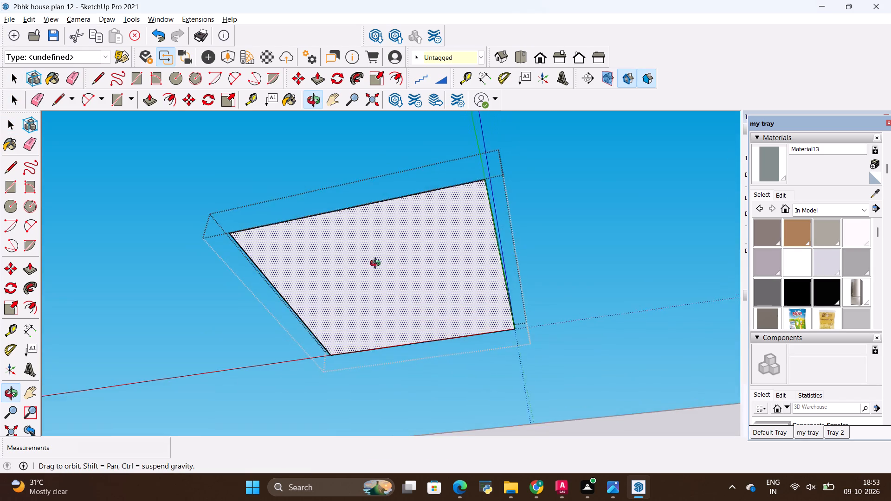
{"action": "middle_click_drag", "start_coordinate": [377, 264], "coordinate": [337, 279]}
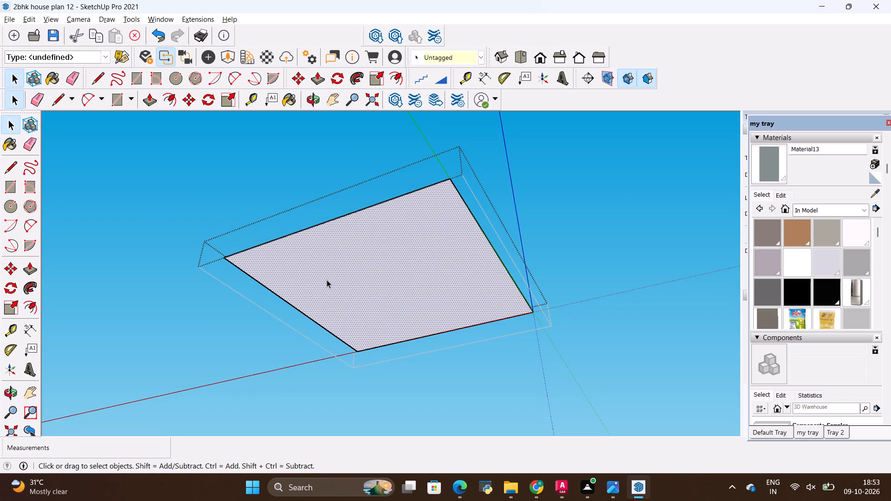
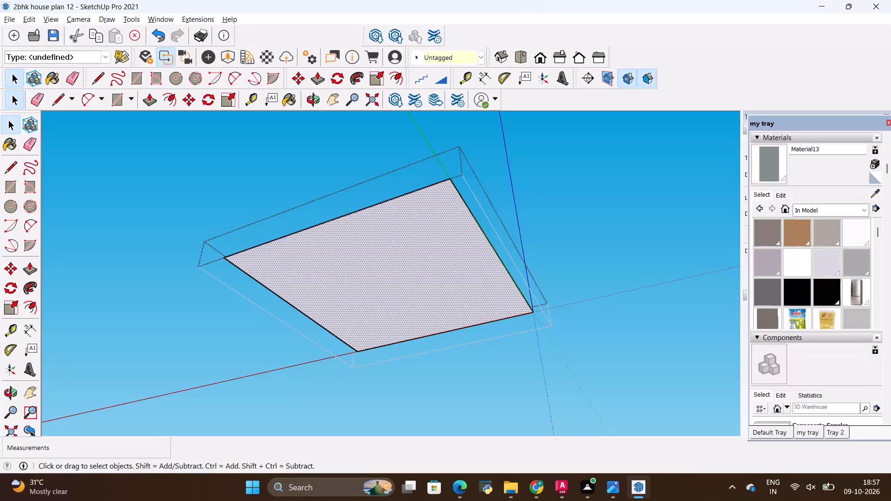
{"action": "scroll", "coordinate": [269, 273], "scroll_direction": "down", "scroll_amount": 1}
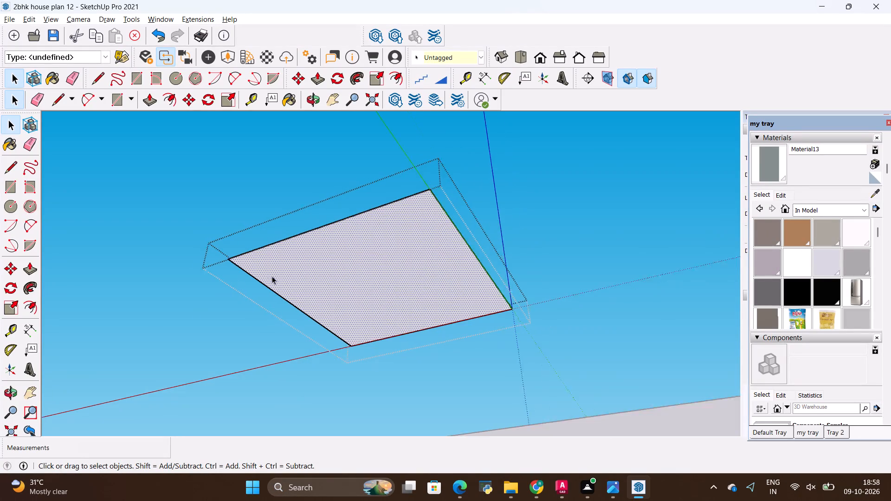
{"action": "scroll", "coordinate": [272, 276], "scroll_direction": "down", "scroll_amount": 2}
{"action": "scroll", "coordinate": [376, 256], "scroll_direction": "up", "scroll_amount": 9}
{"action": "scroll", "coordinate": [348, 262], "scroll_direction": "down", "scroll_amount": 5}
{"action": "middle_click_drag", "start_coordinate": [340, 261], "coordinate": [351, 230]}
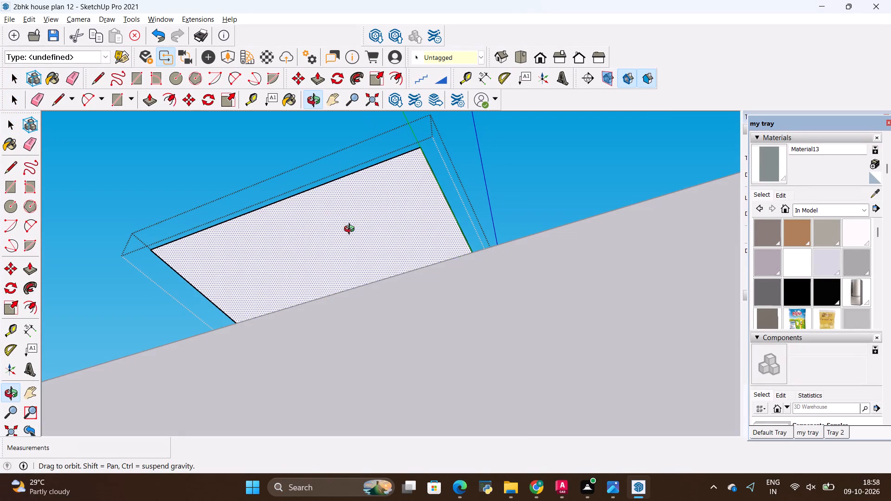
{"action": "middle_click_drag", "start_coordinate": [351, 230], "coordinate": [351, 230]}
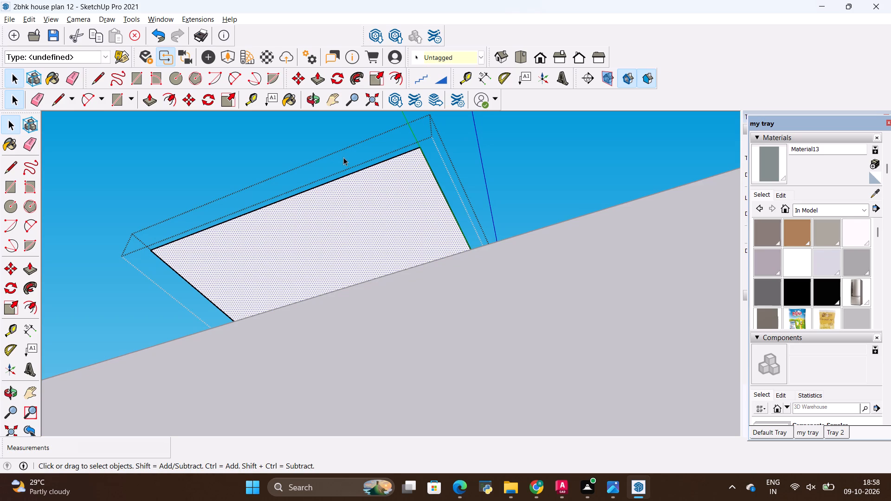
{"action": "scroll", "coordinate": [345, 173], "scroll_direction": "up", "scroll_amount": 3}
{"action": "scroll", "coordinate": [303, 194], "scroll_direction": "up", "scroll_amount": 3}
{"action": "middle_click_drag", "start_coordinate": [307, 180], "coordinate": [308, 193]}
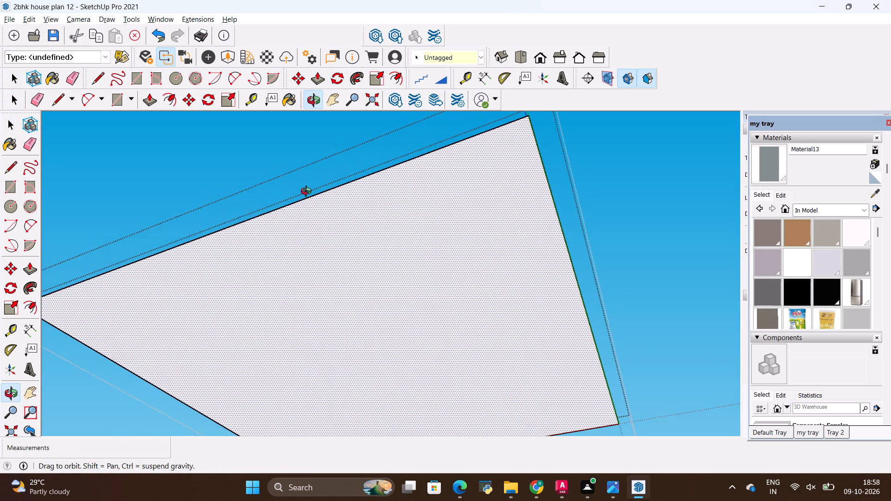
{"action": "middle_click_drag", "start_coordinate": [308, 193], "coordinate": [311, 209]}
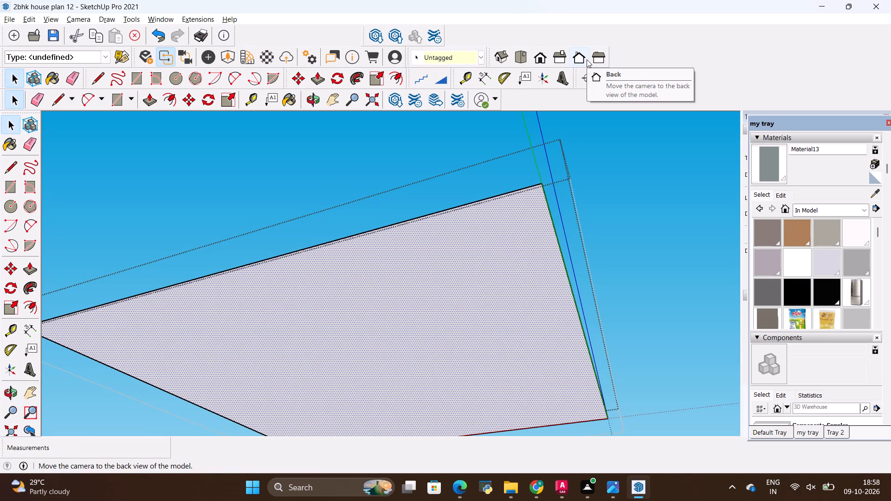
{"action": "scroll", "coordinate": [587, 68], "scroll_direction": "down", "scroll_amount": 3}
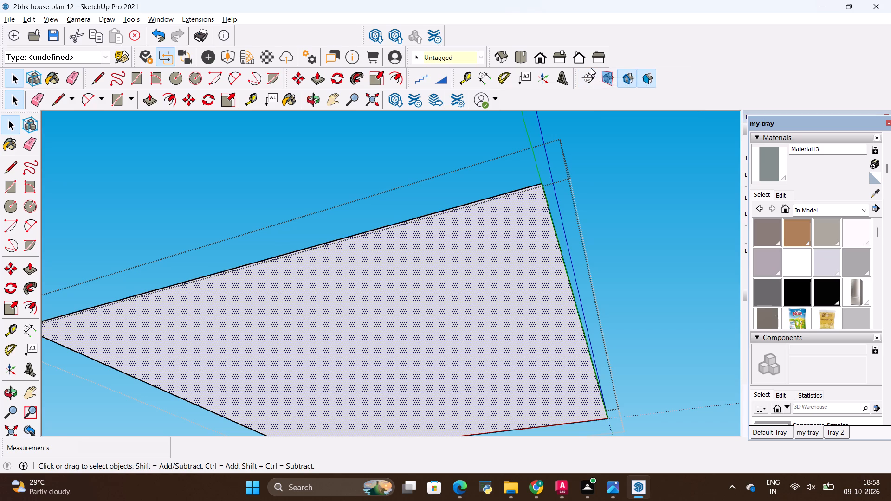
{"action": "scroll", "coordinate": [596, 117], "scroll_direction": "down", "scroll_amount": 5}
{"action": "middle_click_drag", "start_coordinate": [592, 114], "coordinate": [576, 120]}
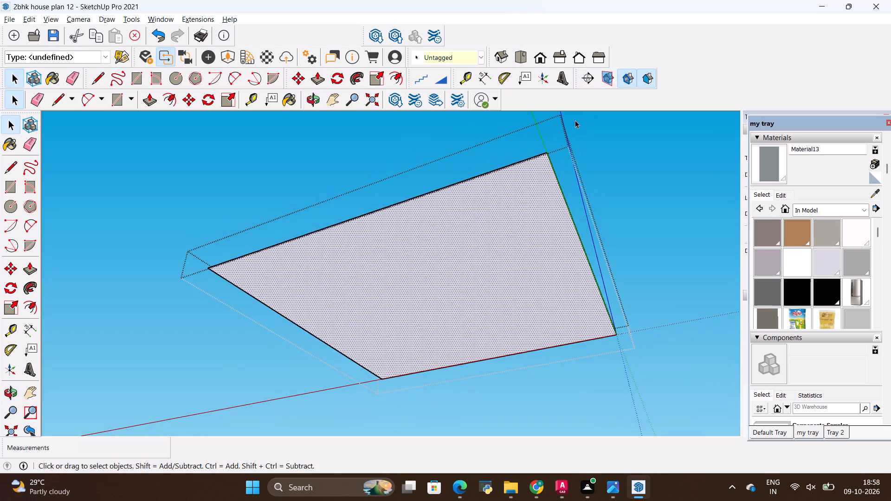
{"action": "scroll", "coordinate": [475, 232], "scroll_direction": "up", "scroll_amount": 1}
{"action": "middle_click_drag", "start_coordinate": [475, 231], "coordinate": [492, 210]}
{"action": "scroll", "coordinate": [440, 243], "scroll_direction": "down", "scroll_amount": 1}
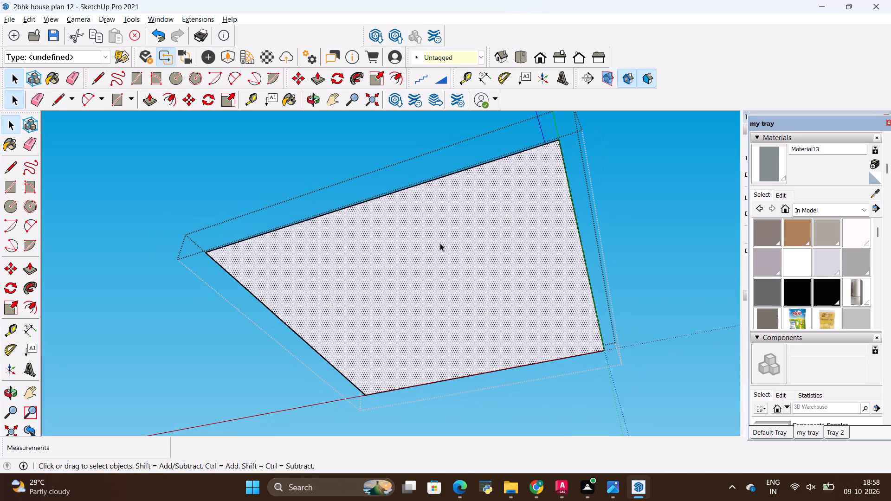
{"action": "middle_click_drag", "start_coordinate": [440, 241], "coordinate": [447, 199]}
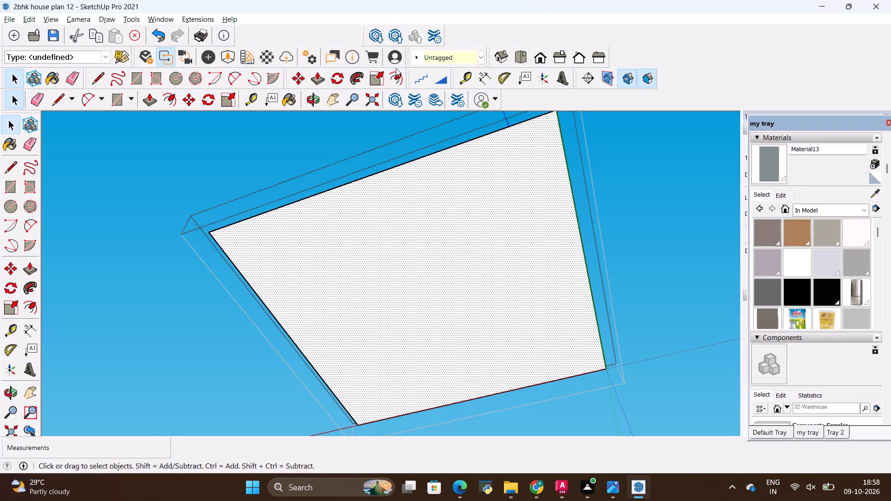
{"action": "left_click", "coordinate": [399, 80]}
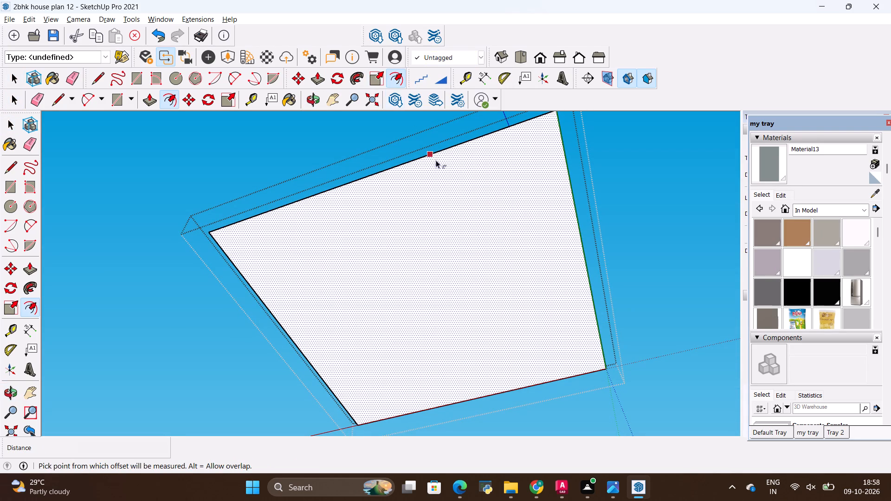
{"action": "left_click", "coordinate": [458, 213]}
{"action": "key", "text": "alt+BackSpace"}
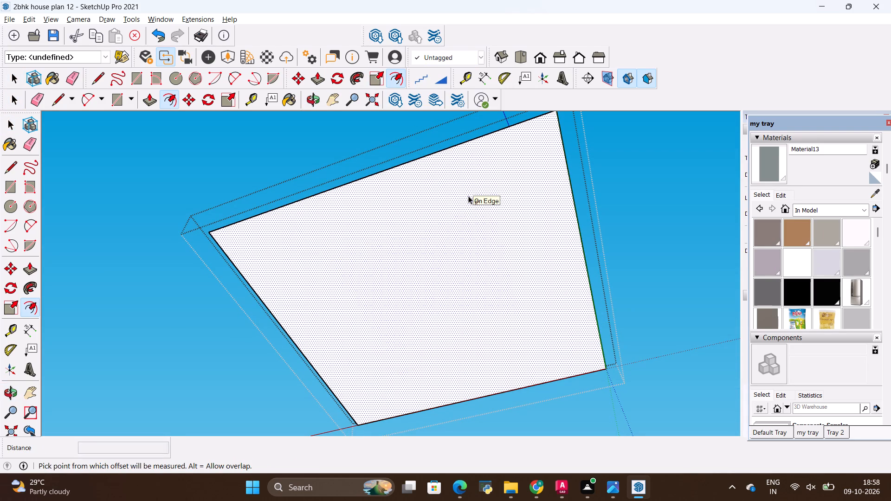
Offset the ceiling panel's outline inward by 2' to form a border strip around an inner face.
{"action": "left_click", "coordinate": [395, 85]}
{"action": "left_click", "coordinate": [448, 229]}
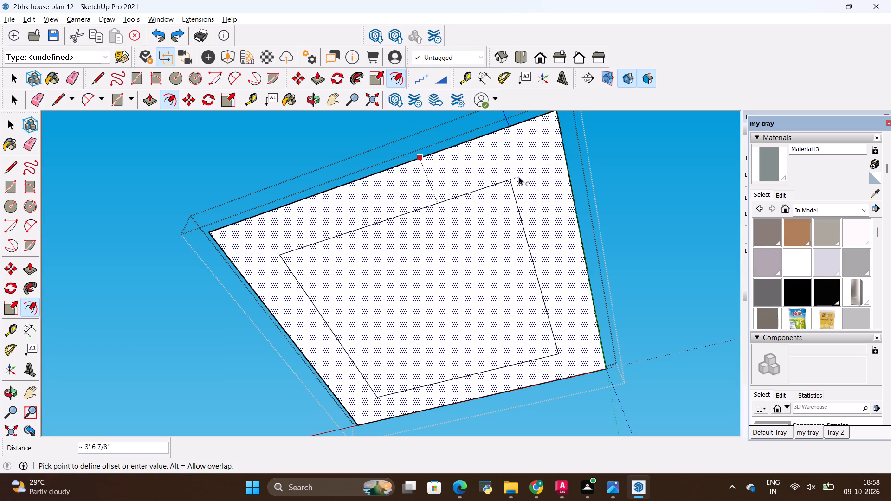
{"action": "key", "text": "BackSpace"}
{"action": "type", "text": "2'"}
{"action": "key", "text": "Return"}
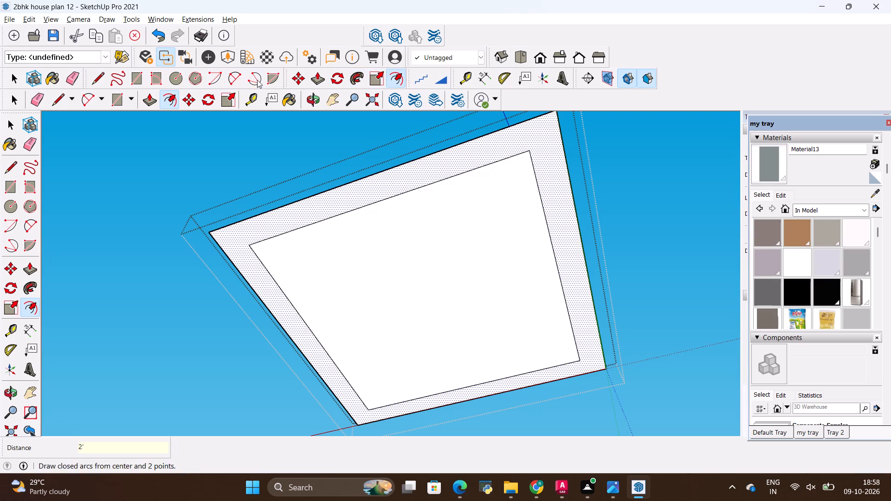
Draw two diagonal guide lines between opposite corners of the inner outline to locate its centre.
{"action": "key", "text": "t"}
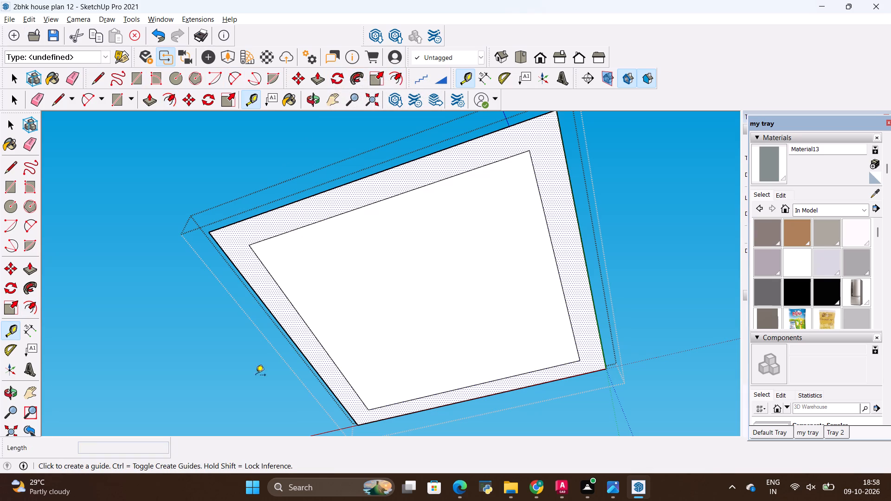
{"action": "left_click", "coordinate": [251, 247]}
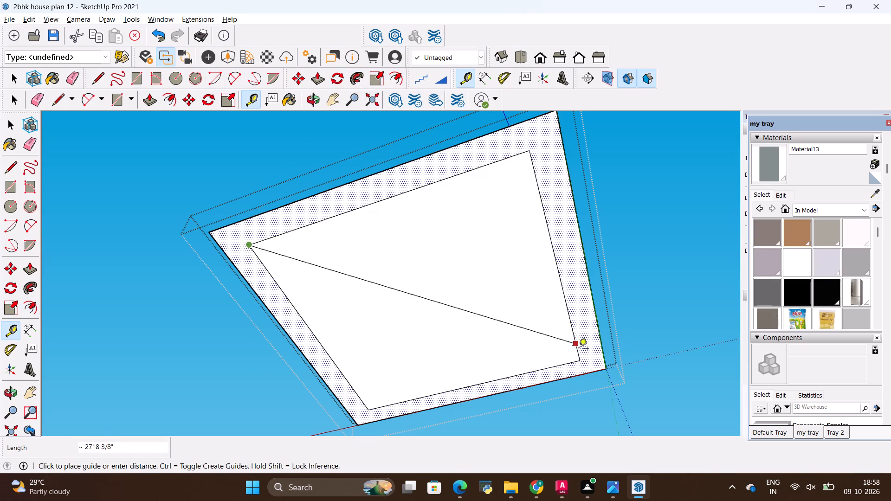
{"action": "left_click", "coordinate": [579, 359]}
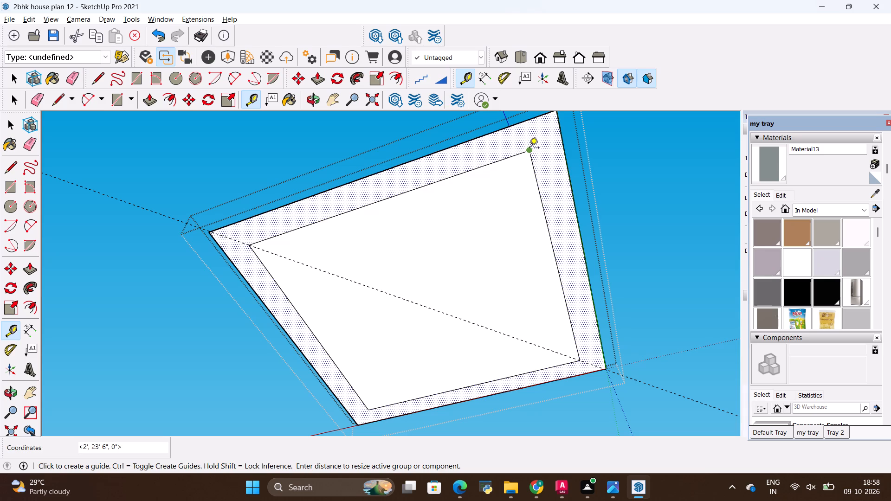
{"action": "left_click", "coordinate": [529, 148]}
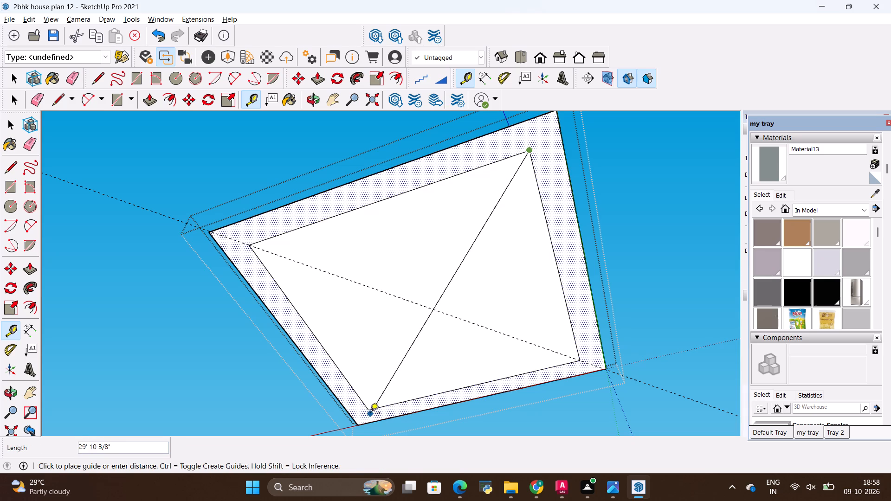
{"action": "left_click", "coordinate": [369, 411]}
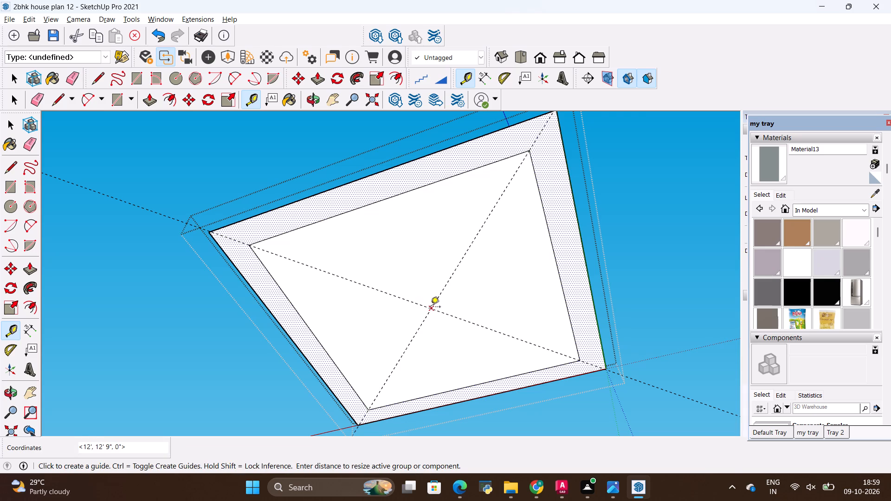
Draw two concentric circles with radii of 2' and 3' centred on the crossing of the diagonal guides.
{"action": "key", "text": "c"}
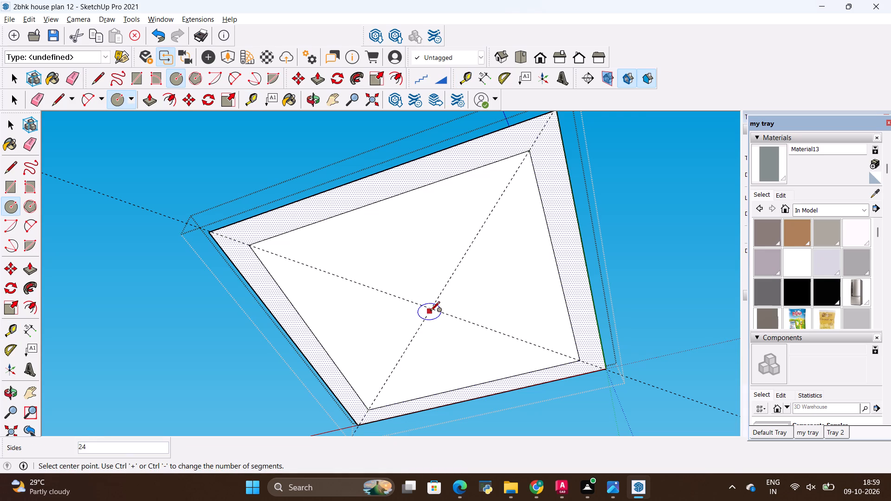
{"action": "left_click", "coordinate": [430, 310]}
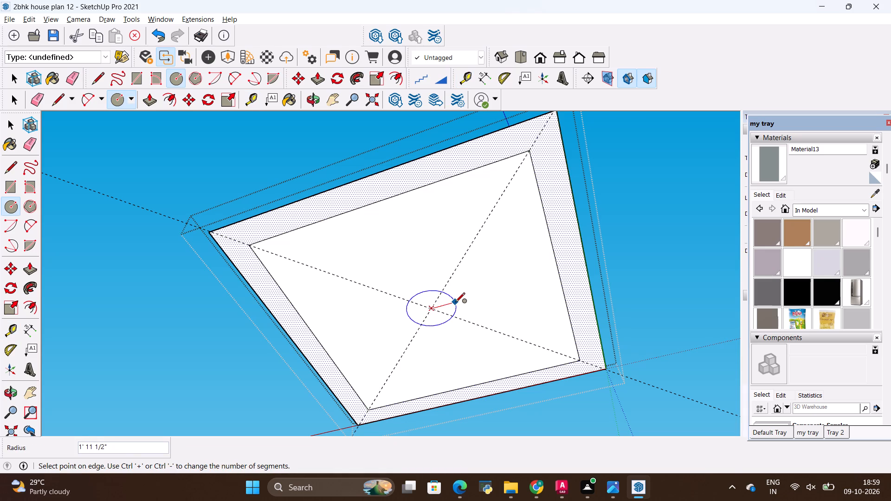
{"action": "type", "text": "2'"}
{"action": "key", "text": "Return"}
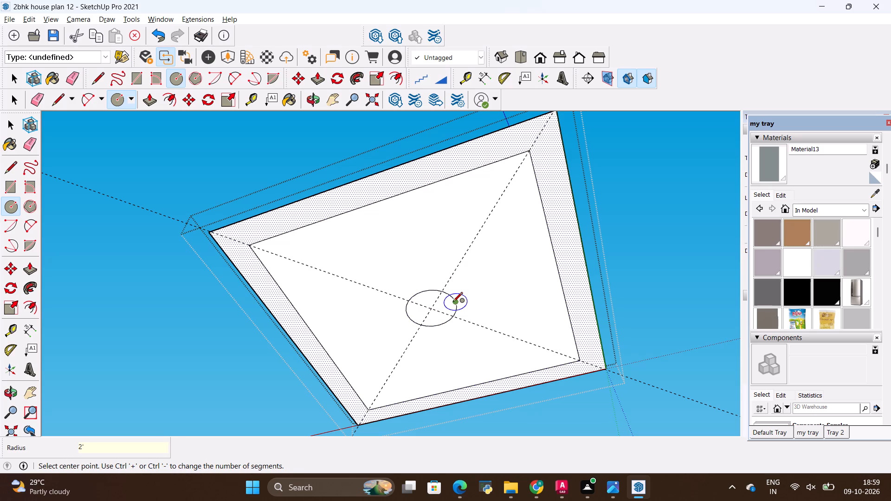
{"action": "left_click", "coordinate": [431, 309]}
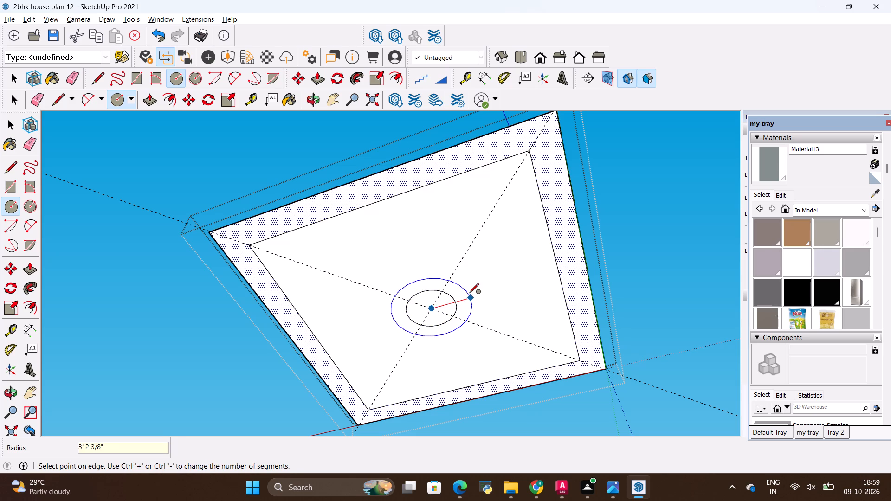
{"action": "key", "text": "BackSpace"}
{"action": "type", "text": "3'"}
{"action": "key", "text": "Return"}
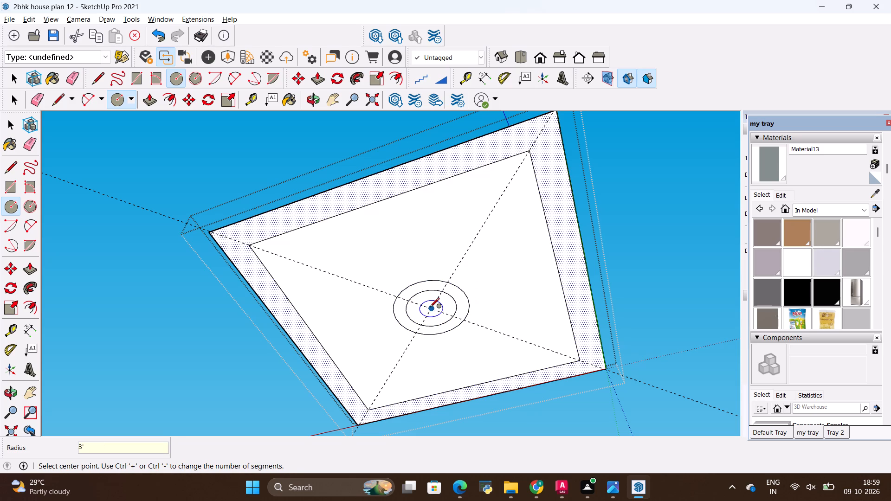
Add two more concentric circles around the same guide crossing, with radii of 5' and 6'.
{"action": "left_click", "coordinate": [430, 308]}
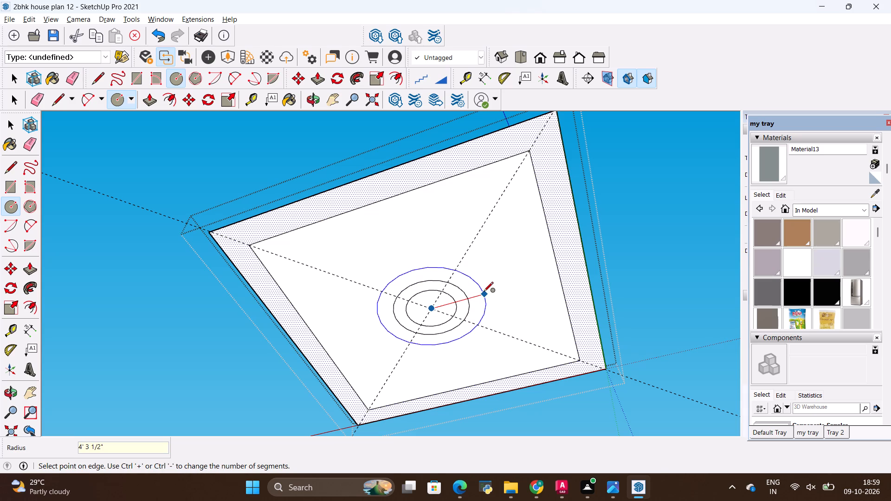
{"action": "type", "text": "5'"}
{"action": "key", "text": "Return"}
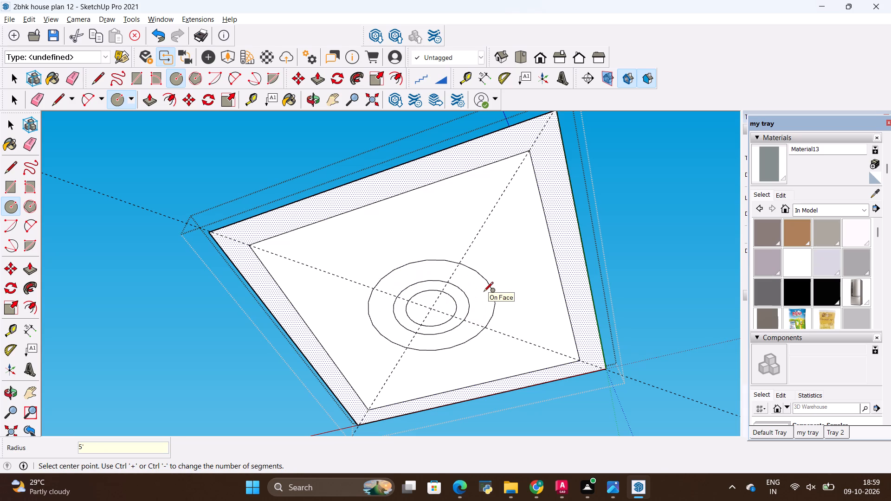
{"action": "left_click", "coordinate": [431, 310]}
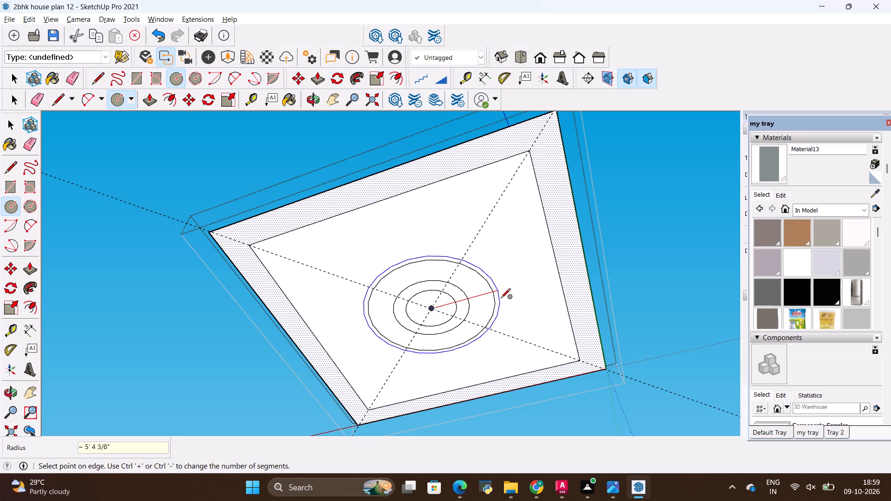
{"action": "key", "text": "BackSpace"}
{"action": "type", "text": "6'"}
{"action": "key", "text": "Return"}
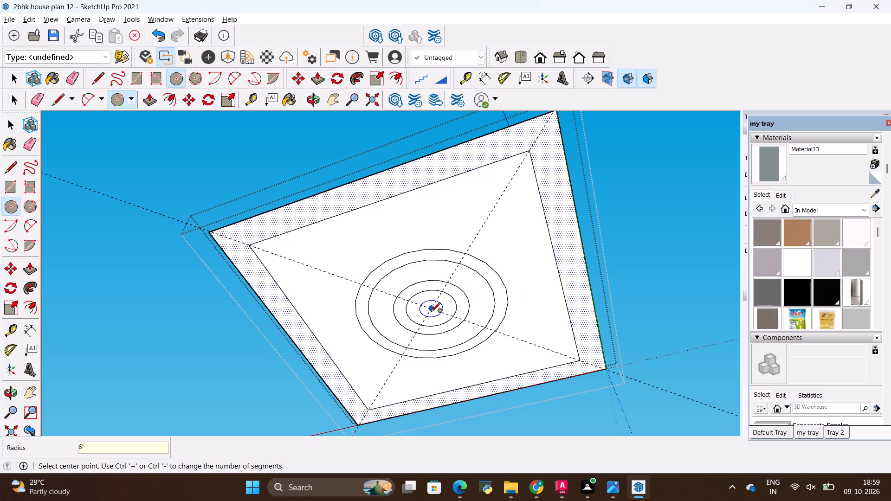
Add the outermost pair of concentric circles about the same centre, with radii of 8' and 7'.
{"action": "left_click", "coordinate": [431, 313]}
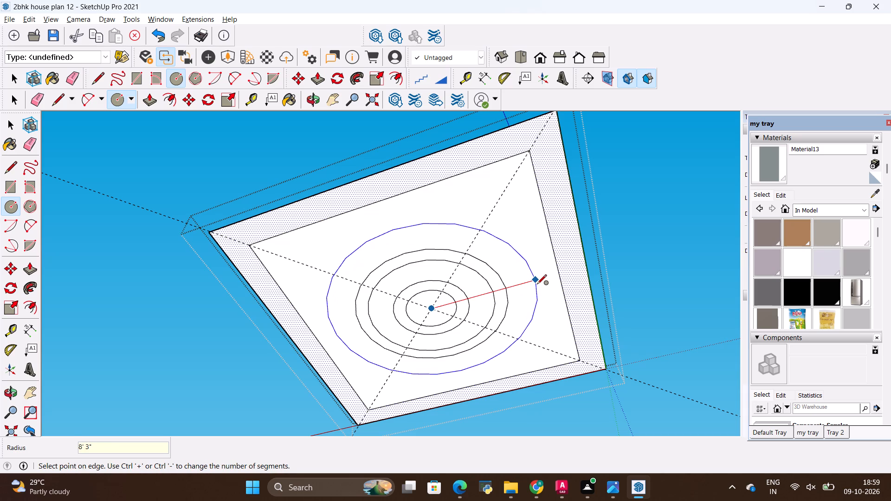
{"action": "type", "text": "8'"}
{"action": "key", "text": "Return"}
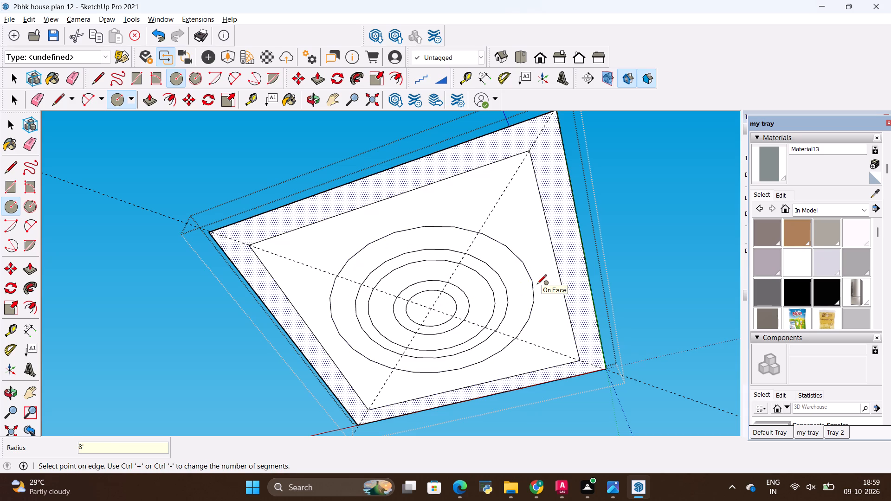
{"action": "left_click", "coordinate": [427, 310]}
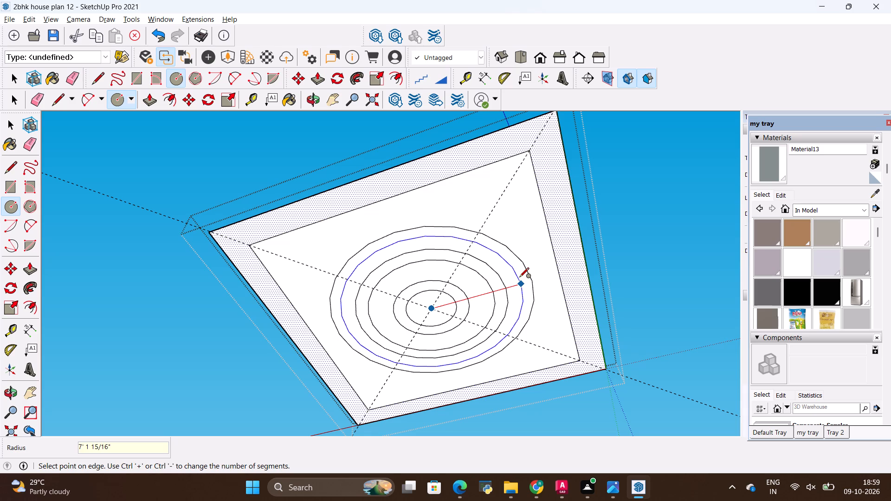
{"action": "type", "text": "7'"}
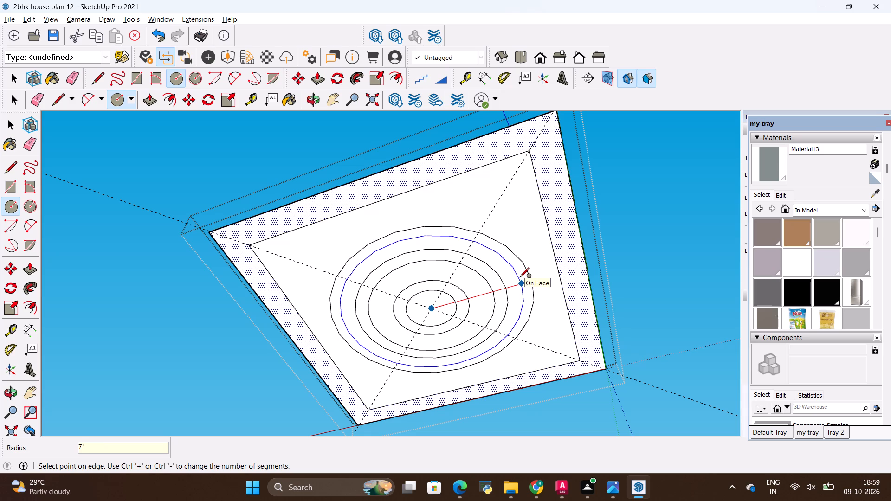
{"action": "key", "text": "Return"}
{"action": "key", "text": "Escape"}
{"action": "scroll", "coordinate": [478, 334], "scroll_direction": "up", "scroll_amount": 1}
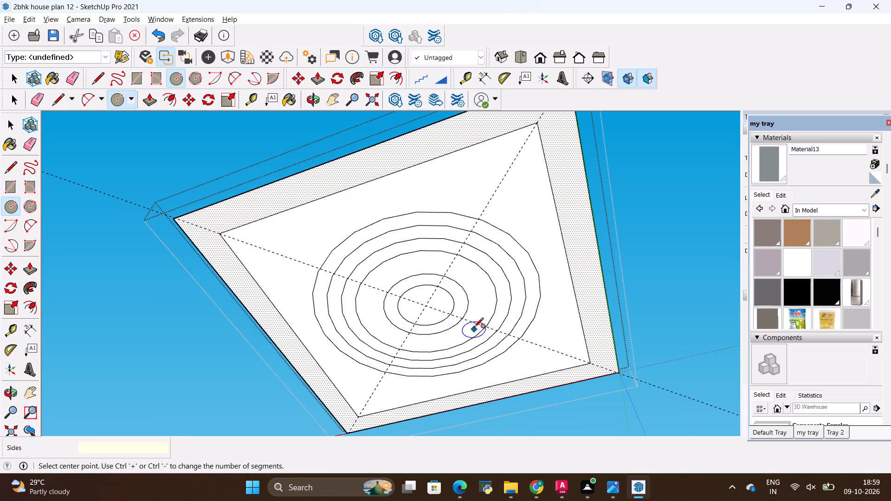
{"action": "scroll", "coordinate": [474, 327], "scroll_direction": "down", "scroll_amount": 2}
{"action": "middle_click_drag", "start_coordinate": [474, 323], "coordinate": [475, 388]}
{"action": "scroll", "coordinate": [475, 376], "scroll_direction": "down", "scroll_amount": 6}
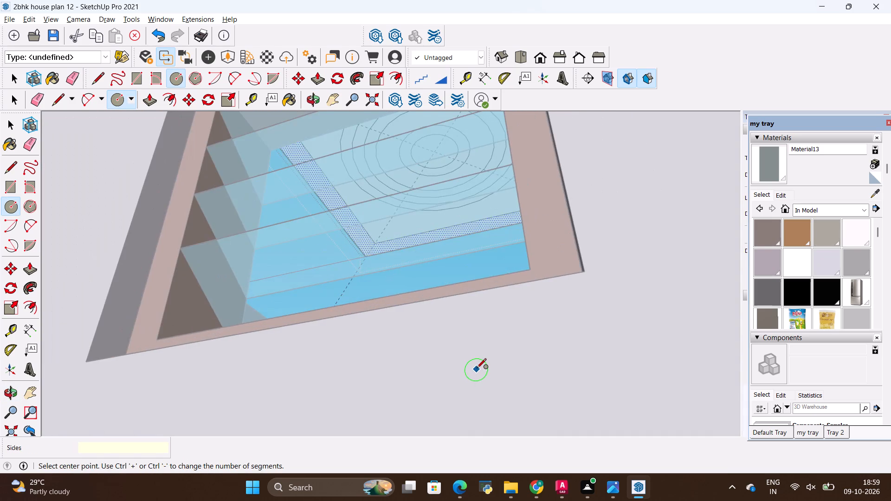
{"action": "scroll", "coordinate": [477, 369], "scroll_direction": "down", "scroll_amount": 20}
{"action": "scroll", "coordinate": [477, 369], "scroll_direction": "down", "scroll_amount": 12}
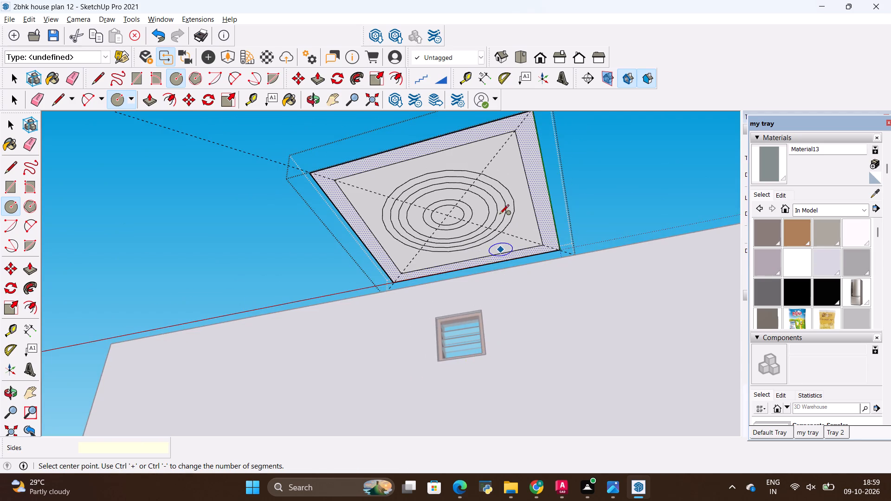
Draw one more circle of 9' radius around the crossing of the diagonal guides on the ceiling panel's underside.
{"action": "scroll", "coordinate": [484, 146], "scroll_direction": "up", "scroll_amount": 10}
{"action": "middle_click_drag", "start_coordinate": [488, 235], "coordinate": [528, 206]}
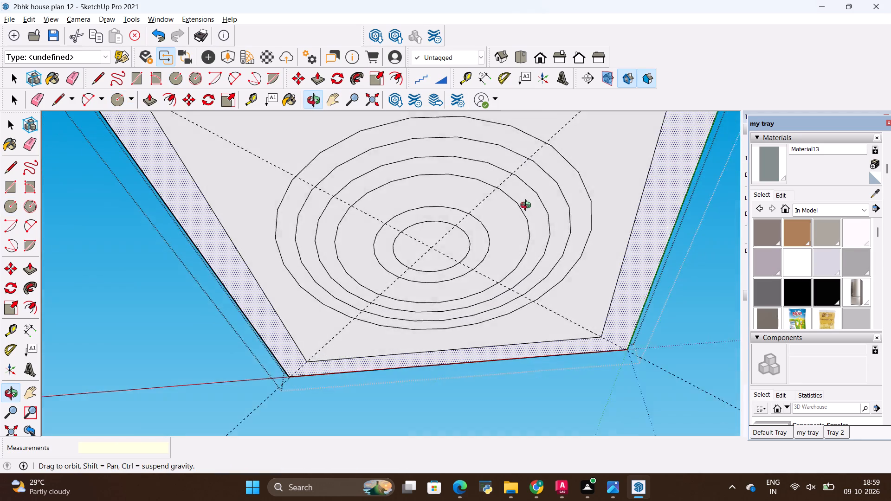
{"action": "middle_click_drag", "start_coordinate": [528, 206], "coordinate": [509, 212]}
{"action": "scroll", "coordinate": [509, 212], "scroll_direction": "down", "scroll_amount": 5}
{"action": "scroll", "coordinate": [570, 122], "scroll_direction": "up", "scroll_amount": 6}
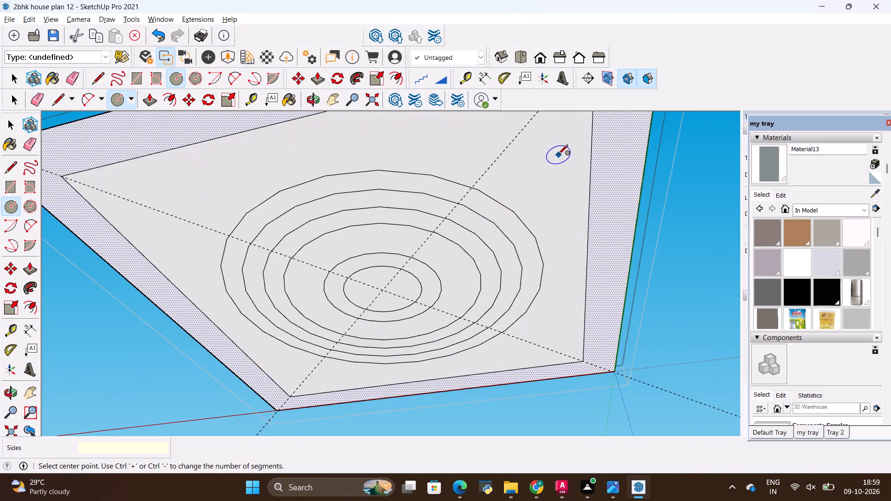
{"action": "middle_click_drag", "start_coordinate": [543, 225], "coordinate": [549, 188]}
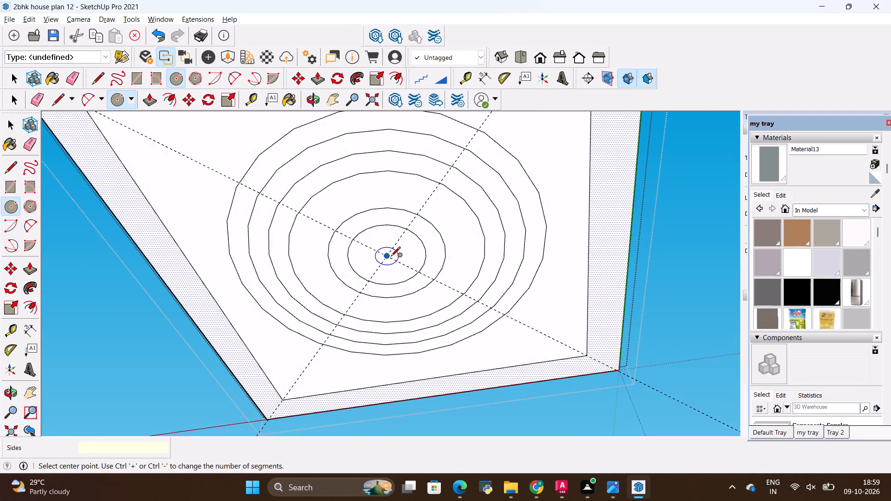
{"action": "left_click", "coordinate": [389, 257]}
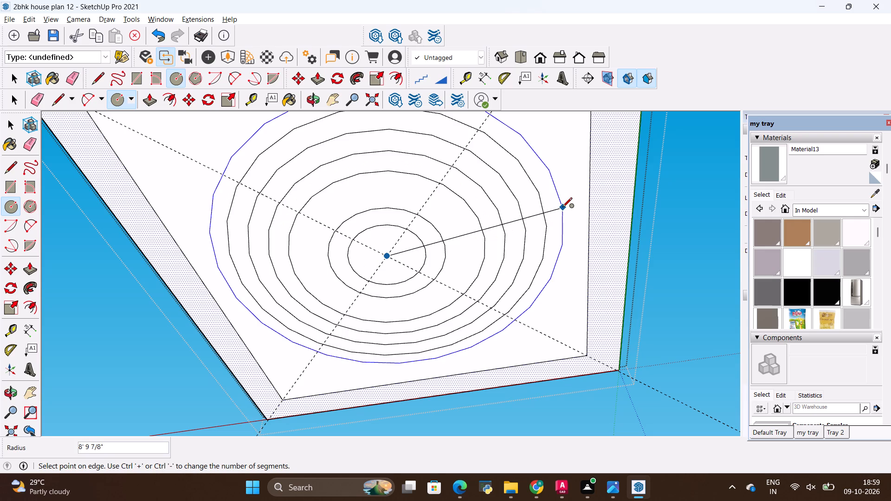
{"action": "key", "text": "BackSpace"}
{"action": "type", "text": "9'"}
{"action": "key", "text": "Return"}
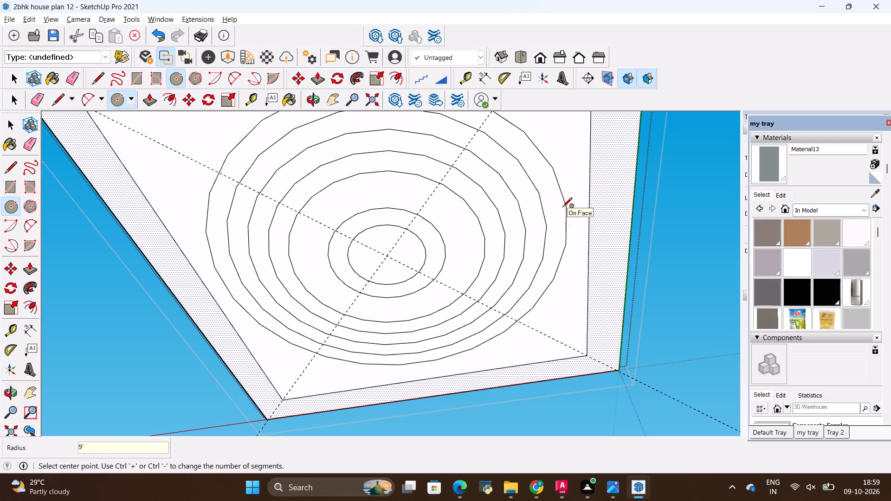
Leave the ceiling panel group and examine the panel's ringed underside above the house, from a distance and close up.
{"action": "scroll", "coordinate": [559, 218], "scroll_direction": "down", "scroll_amount": 5}
{"action": "middle_click_drag", "start_coordinate": [526, 232], "coordinate": [522, 360]}
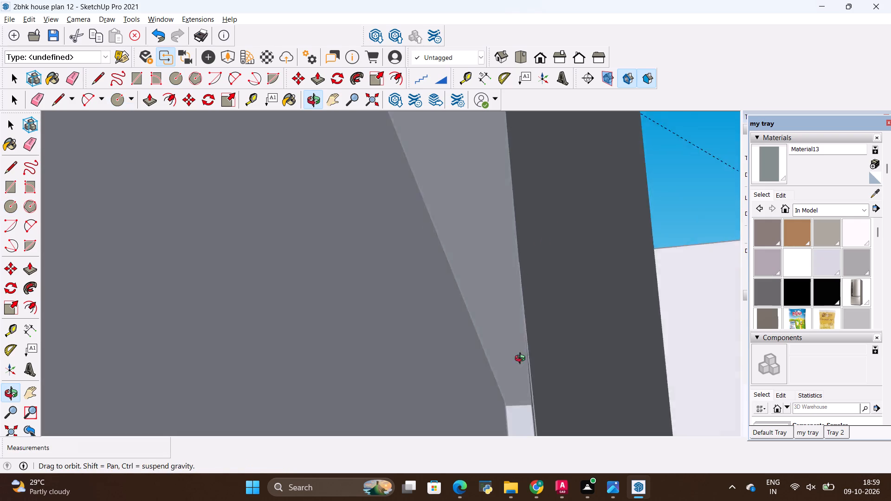
{"action": "middle_click_drag", "start_coordinate": [522, 360], "coordinate": [522, 383]}
{"action": "scroll", "coordinate": [525, 356], "scroll_direction": "down", "scroll_amount": 20}
{"action": "scroll", "coordinate": [525, 356], "scroll_direction": "down", "scroll_amount": 8}
{"action": "scroll", "coordinate": [605, 243], "scroll_direction": "down", "scroll_amount": 2}
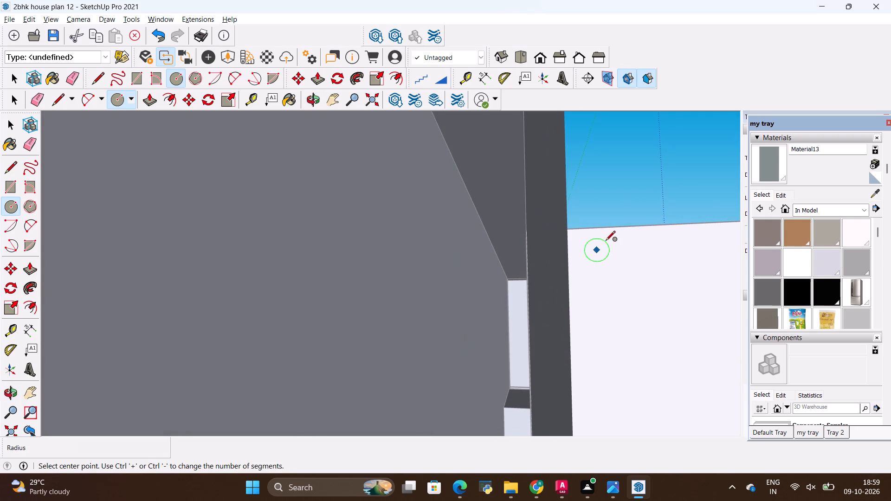
{"action": "scroll", "coordinate": [606, 241], "scroll_direction": "down", "scroll_amount": 10}
{"action": "scroll", "coordinate": [487, 246], "scroll_direction": "down", "scroll_amount": 20}
{"action": "scroll", "coordinate": [487, 246], "scroll_direction": "down", "scroll_amount": 5}
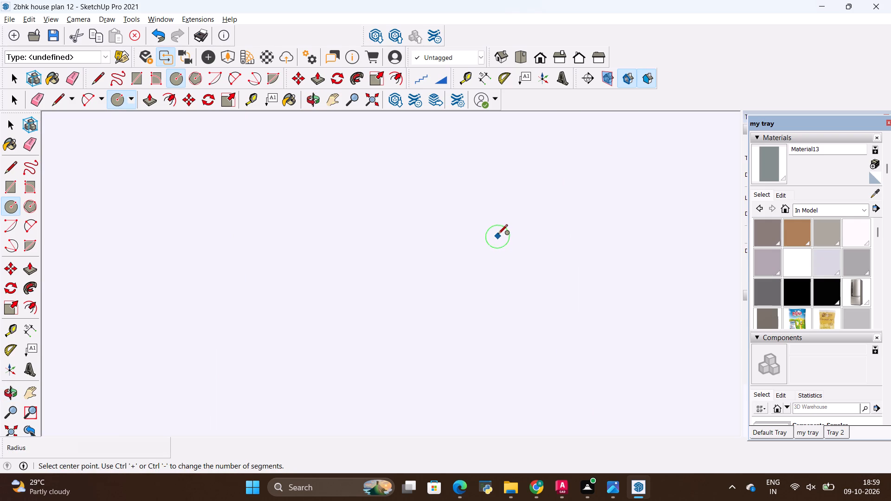
{"action": "scroll", "coordinate": [498, 235], "scroll_direction": "down", "scroll_amount": 18}
{"action": "scroll", "coordinate": [498, 235], "scroll_direction": "up", "scroll_amount": 1}
{"action": "scroll", "coordinate": [498, 235], "scroll_direction": "down", "scroll_amount": 20}
{"action": "scroll", "coordinate": [498, 235], "scroll_direction": "down", "scroll_amount": 7}
{"action": "scroll", "coordinate": [503, 227], "scroll_direction": "down", "scroll_amount": 20}
{"action": "scroll", "coordinate": [503, 227], "scroll_direction": "down", "scroll_amount": 20}
{"action": "scroll", "coordinate": [503, 227], "scroll_direction": "down", "scroll_amount": 4}
{"action": "scroll", "coordinate": [503, 226], "scroll_direction": "up", "scroll_amount": 1}
{"action": "scroll", "coordinate": [503, 226], "scroll_direction": "down", "scroll_amount": 3}
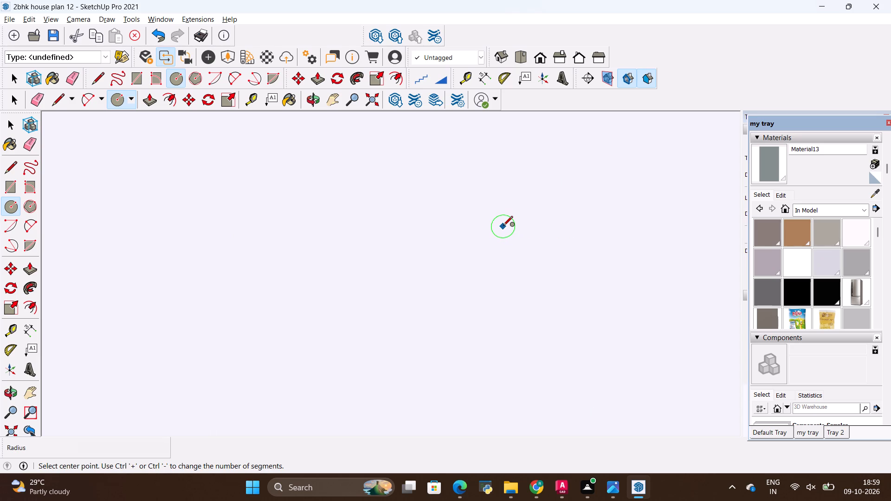
{"action": "scroll", "coordinate": [503, 226], "scroll_direction": "down", "scroll_amount": 11}
{"action": "key", "text": "space"}
{"action": "scroll", "coordinate": [503, 226], "scroll_direction": "down", "scroll_amount": 19}
{"action": "scroll", "coordinate": [503, 226], "scroll_direction": "up", "scroll_amount": 2}
{"action": "scroll", "coordinate": [503, 226], "scroll_direction": "down", "scroll_amount": 20}
{"action": "scroll", "coordinate": [503, 226], "scroll_direction": "down", "scroll_amount": 20}
{"action": "scroll", "coordinate": [503, 226], "scroll_direction": "down", "scroll_amount": 4}
{"action": "scroll", "coordinate": [506, 222], "scroll_direction": "up", "scroll_amount": 1}
{"action": "scroll", "coordinate": [506, 222], "scroll_direction": "down", "scroll_amount": 2}
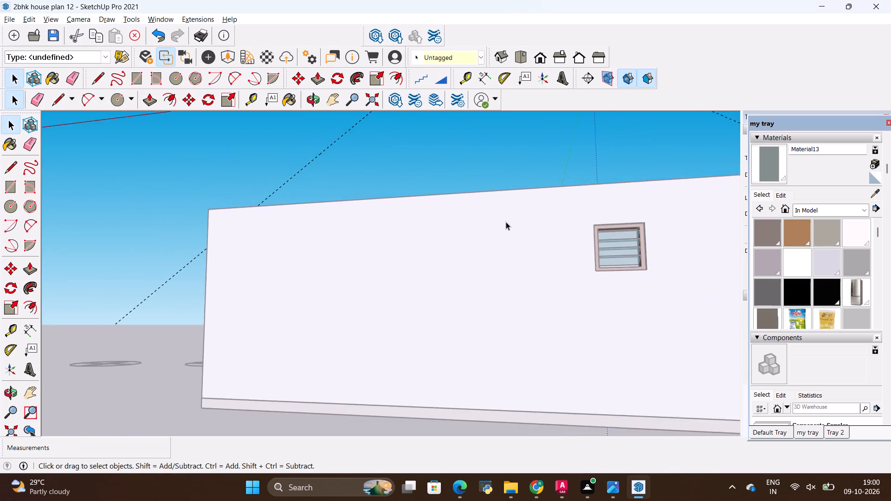
{"action": "scroll", "coordinate": [506, 222], "scroll_direction": "down", "scroll_amount": 3}
{"action": "key", "text": "space"}
{"action": "left_click", "coordinate": [474, 177]}
{"action": "scroll", "coordinate": [488, 203], "scroll_direction": "down", "scroll_amount": 10}
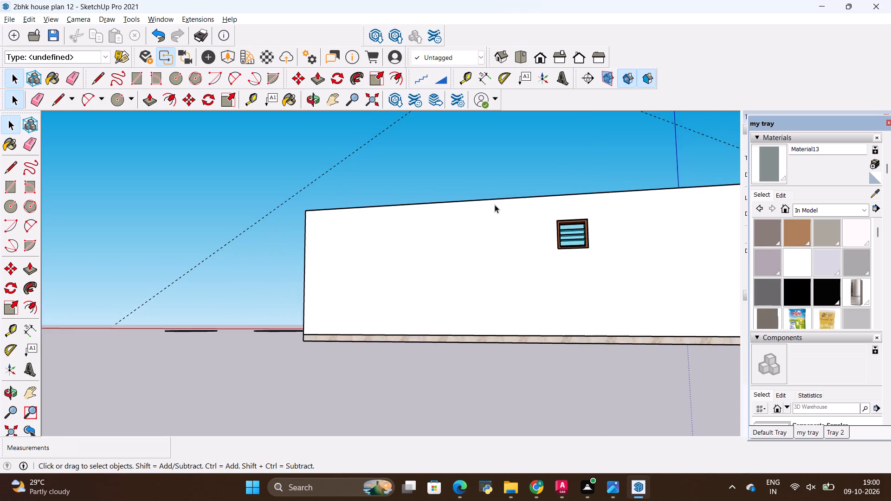
{"action": "scroll", "coordinate": [495, 205], "scroll_direction": "down", "scroll_amount": 10}
{"action": "middle_click_drag", "start_coordinate": [531, 184], "coordinate": [521, 281], "text": "shift"}
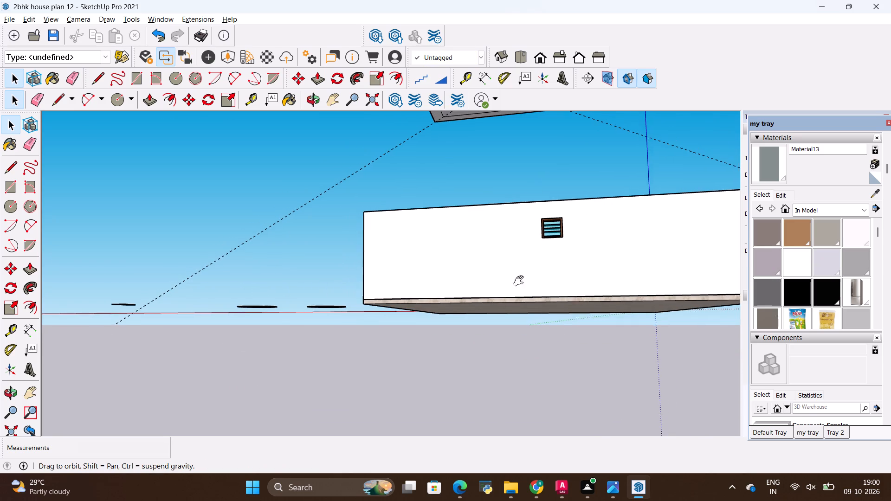
{"action": "middle_click_drag", "start_coordinate": [521, 281], "coordinate": [488, 376], "text": "shift"}
{"action": "middle_click_drag", "start_coordinate": [471, 197], "coordinate": [470, 159]}
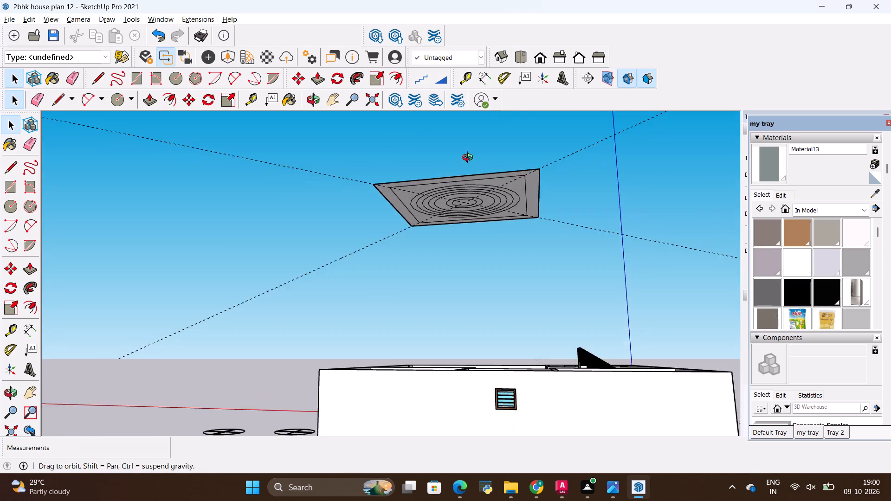
{"action": "middle_click_drag", "start_coordinate": [470, 159], "coordinate": [470, 142]}
{"action": "scroll", "coordinate": [474, 140], "scroll_direction": "up", "scroll_amount": 17}
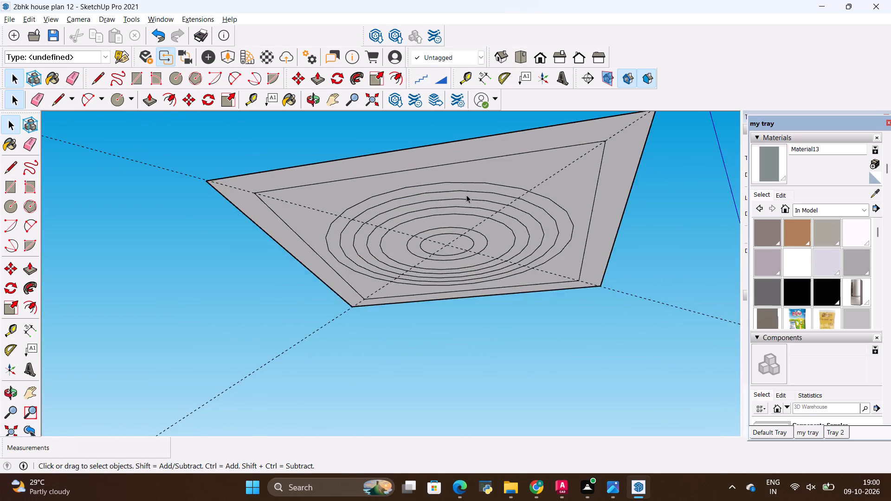
{"action": "scroll", "coordinate": [466, 195], "scroll_direction": "up", "scroll_amount": 2}
{"action": "middle_click_drag", "start_coordinate": [481, 261], "coordinate": [478, 232]}
{"action": "middle_click", "coordinate": [482, 249]}
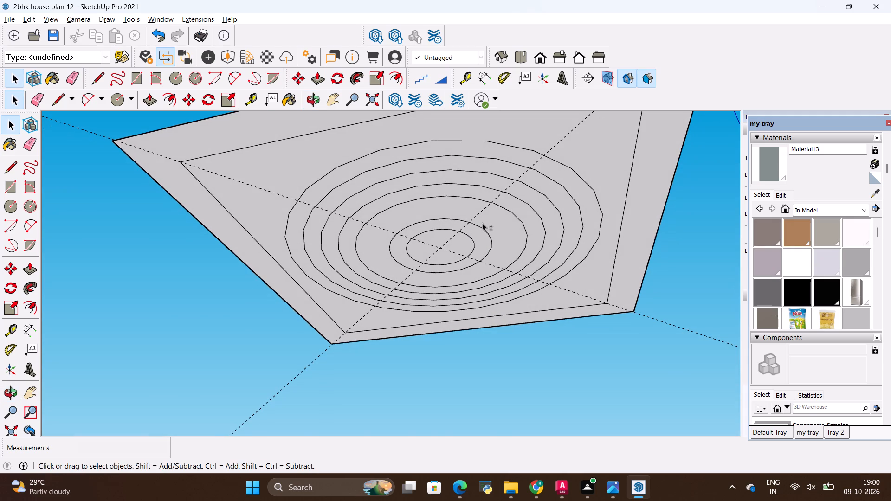
{"action": "middle_click_drag", "start_coordinate": [482, 222], "coordinate": [474, 294], "text": "shift"}
{"action": "middle_click_drag", "start_coordinate": [483, 295], "coordinate": [481, 186]}
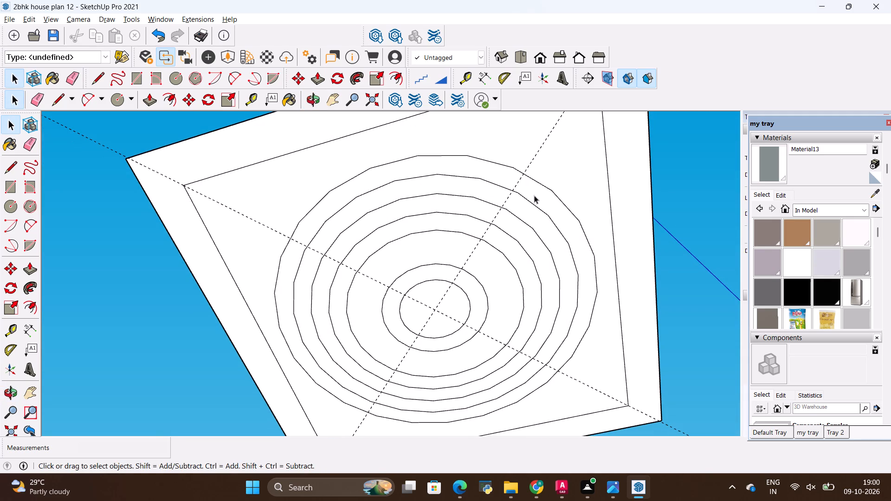
Reopen the ceiling panel group for editing and set the outermost 9' circle to 240 segments.
{"action": "left_click", "coordinate": [550, 188]}
{"action": "double_click", "coordinate": [573, 201]}
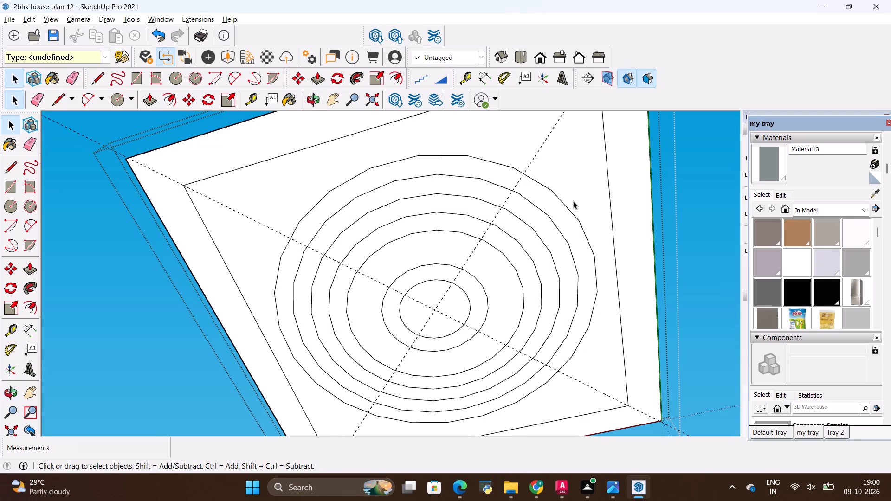
{"action": "left_click", "coordinate": [568, 212]}
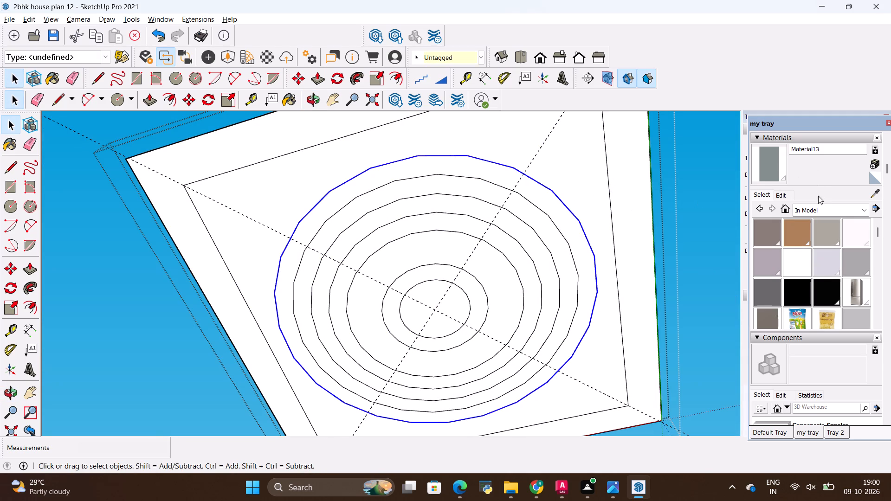
{"action": "scroll", "coordinate": [813, 193], "scroll_direction": "up", "scroll_amount": 6}
{"action": "left_click", "coordinate": [846, 194]}
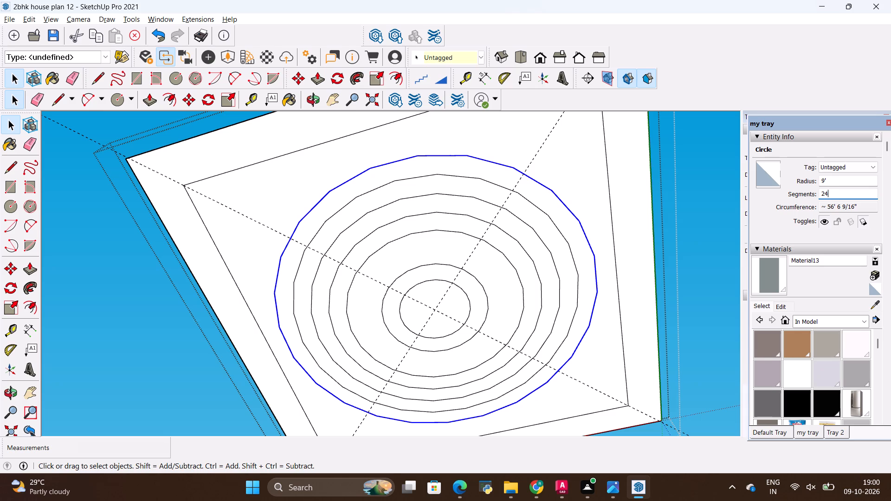
{"action": "key", "text": "0"}
{"action": "key", "text": "Return"}
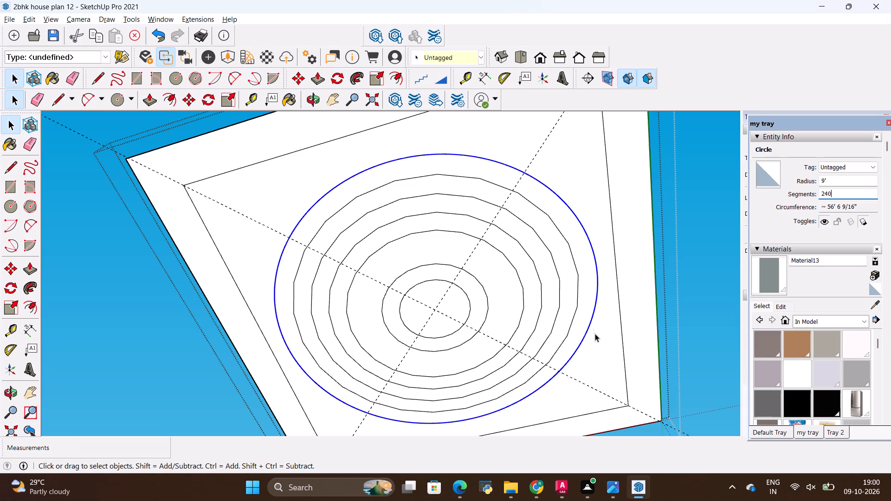
Set the segment count of the 8' and 7' radius circles to 240 each.
{"action": "left_click", "coordinate": [575, 312]}
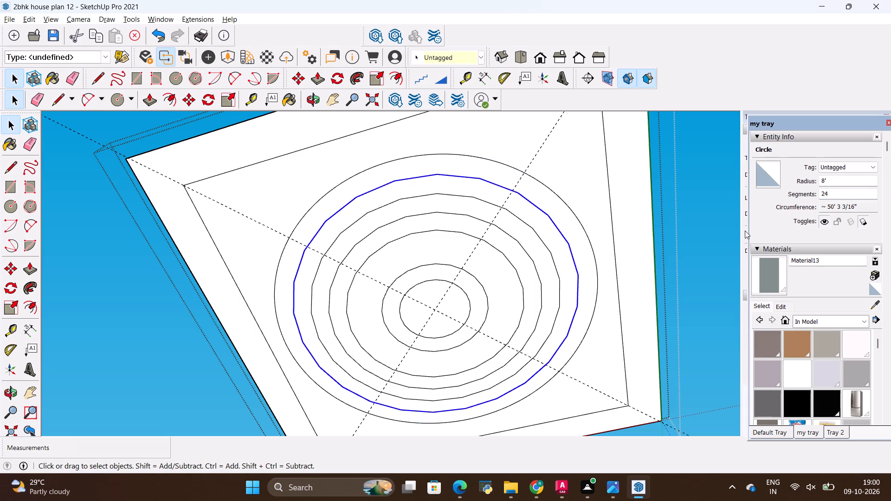
{"action": "left_click", "coordinate": [834, 193]}
{"action": "key", "text": "0"}
{"action": "key", "text": "Return"}
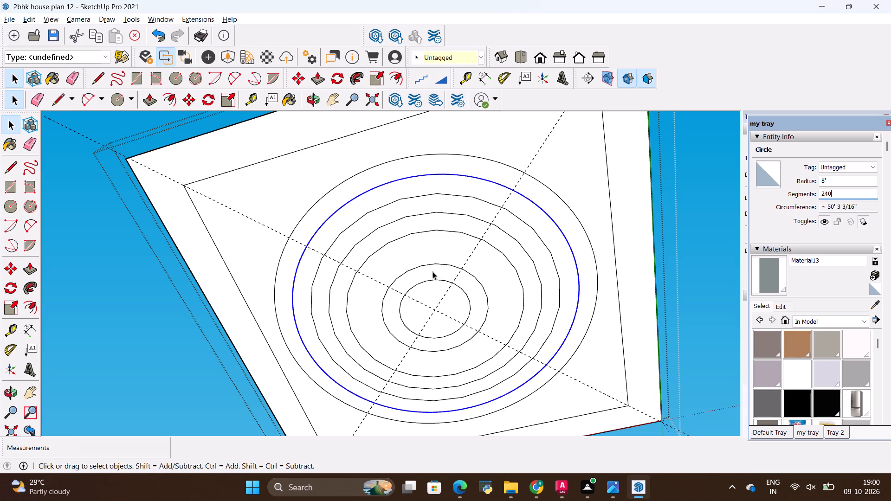
{"action": "left_click", "coordinate": [550, 254]}
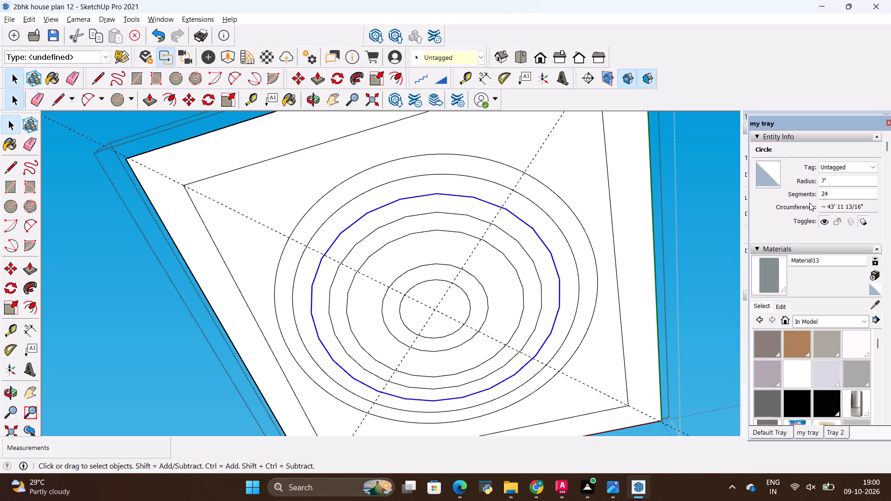
{"action": "left_click", "coordinate": [836, 191]}
{"action": "key", "text": "0"}
{"action": "key", "text": "Return"}
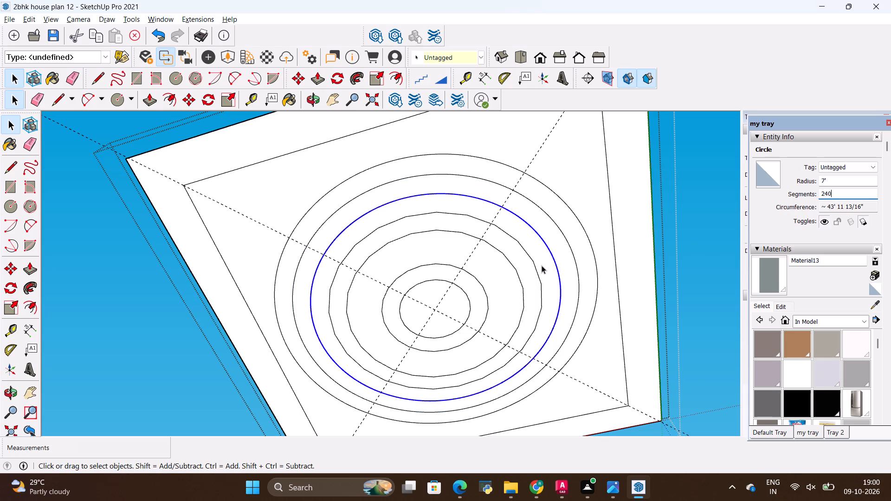
Set the segment count of the 6' and 5' radius circles to 240 each.
{"action": "left_click", "coordinate": [540, 281]}
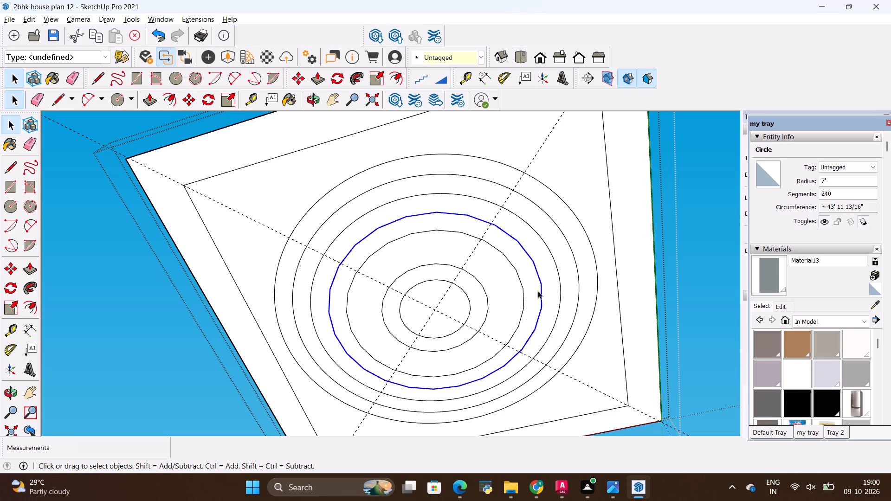
{"action": "left_click", "coordinate": [830, 196]}
{"action": "key", "text": "0"}
{"action": "key", "text": "Return"}
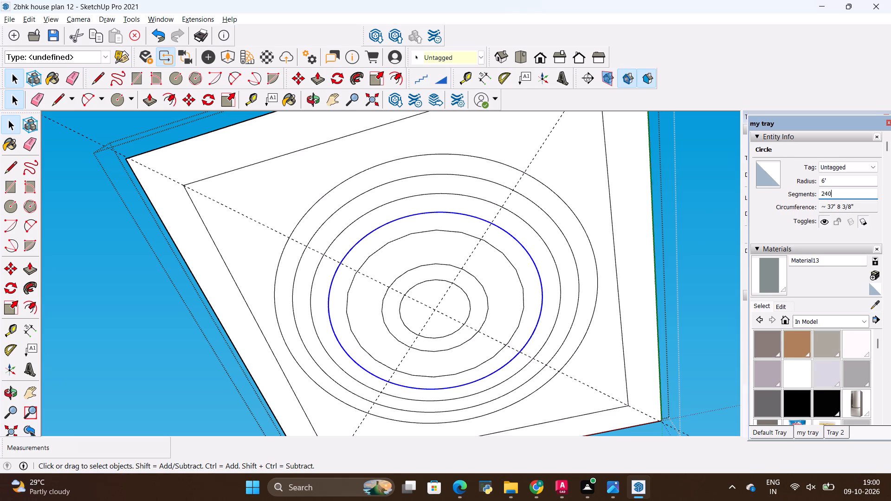
{"action": "left_click", "coordinate": [523, 296]}
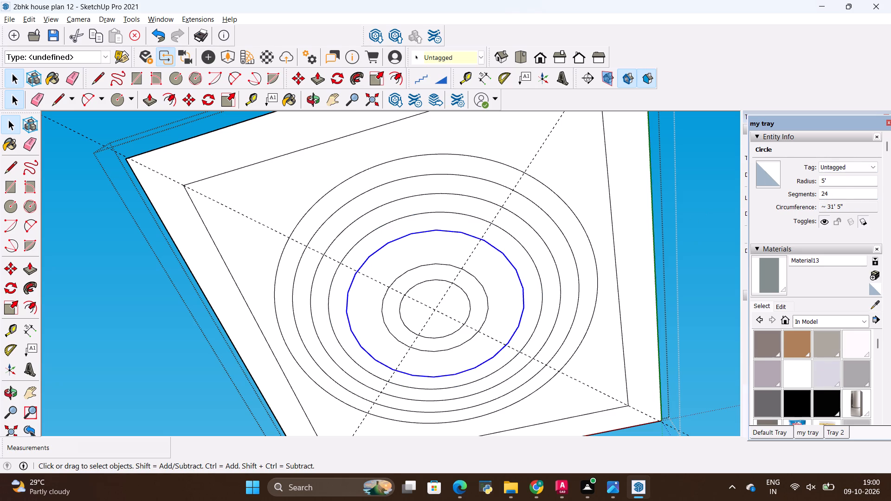
{"action": "left_click", "coordinate": [836, 196]}
{"action": "key", "text": "0"}
{"action": "key", "text": "Return"}
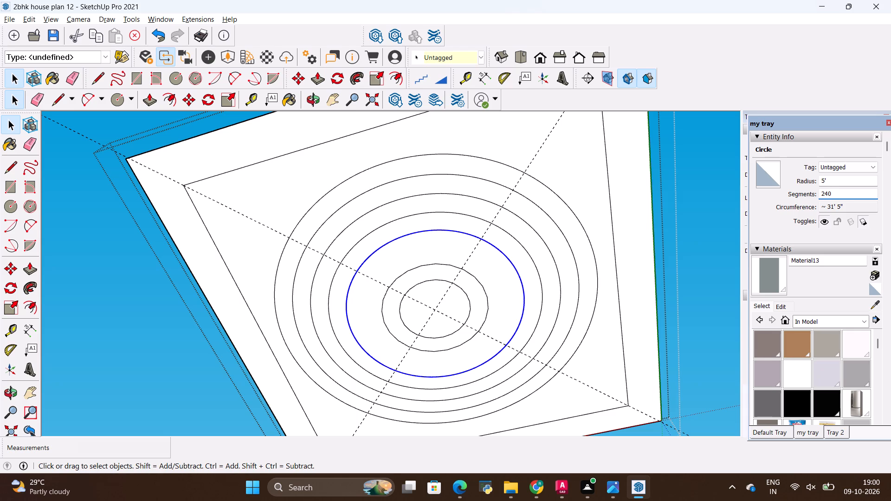
Set the segment count of the 3' radius circle to 240.
{"action": "left_click", "coordinate": [484, 292]}
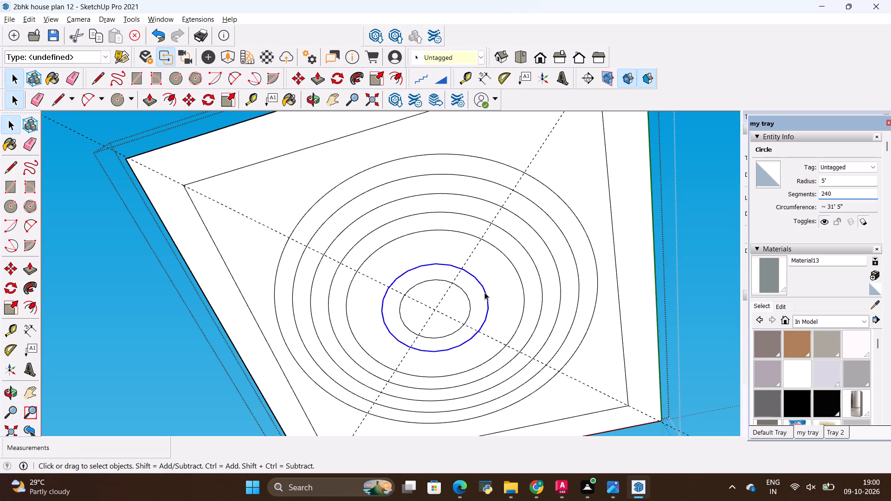
{"action": "left_click", "coordinate": [847, 192]}
{"action": "key", "text": "0"}
{"action": "key", "text": "Return"}
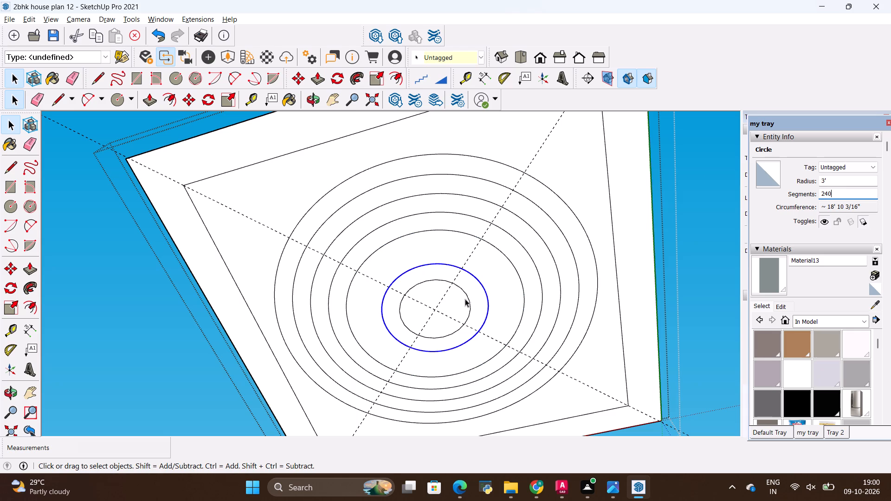
Set the segment count of the innermost 2' radius circle to 240.
{"action": "left_click", "coordinate": [469, 298]}
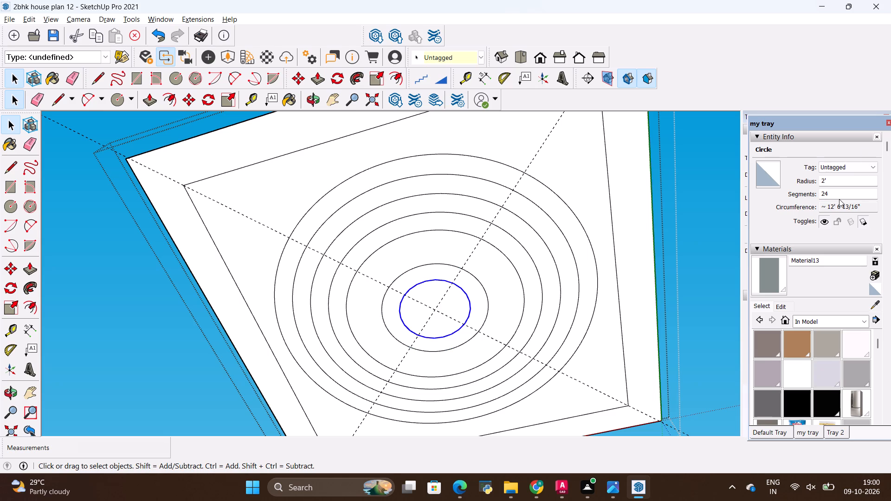
{"action": "left_click", "coordinate": [838, 195]}
{"action": "key", "text": "0"}
{"action": "key", "text": "Return"}
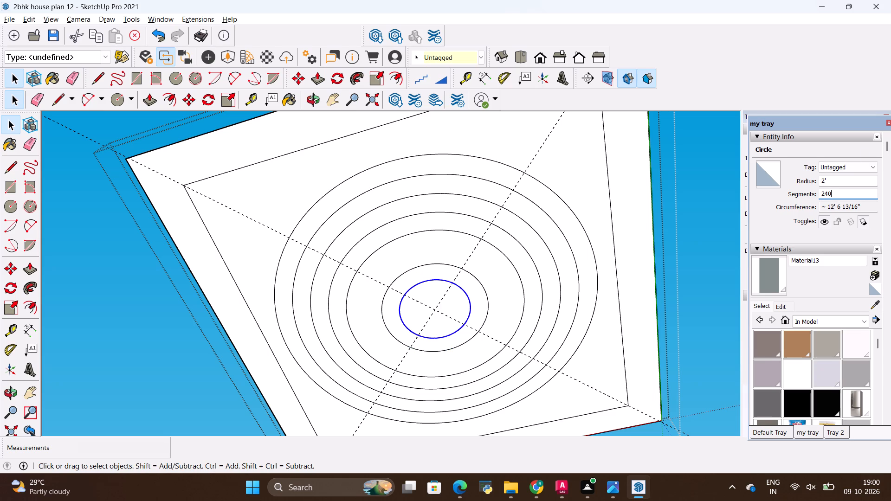
{"action": "key", "text": "space"}
Erase the 7' radius circle, third from the outside, on the ceiling panel's underside.
{"action": "key", "text": "e"}
{"action": "left_click_drag", "start_coordinate": [531, 220], "coordinate": [532, 228]}
{"action": "key", "text": "e"}
{"action": "left_click_drag", "start_coordinate": [535, 225], "coordinate": [536, 231]}
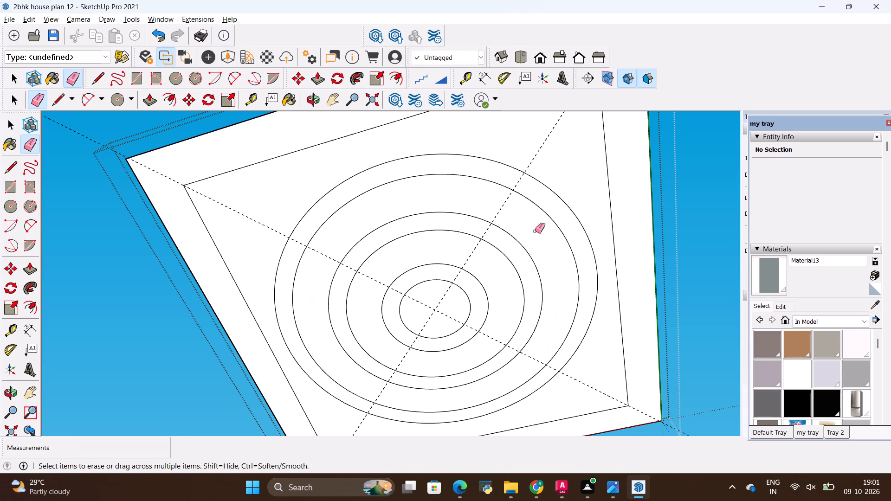
{"action": "key", "text": "space"}
Extrude the 2' wide border face of the ceiling panel's underside 6" downward.
{"action": "middle_click_drag", "start_coordinate": [559, 213], "coordinate": [552, 251]}
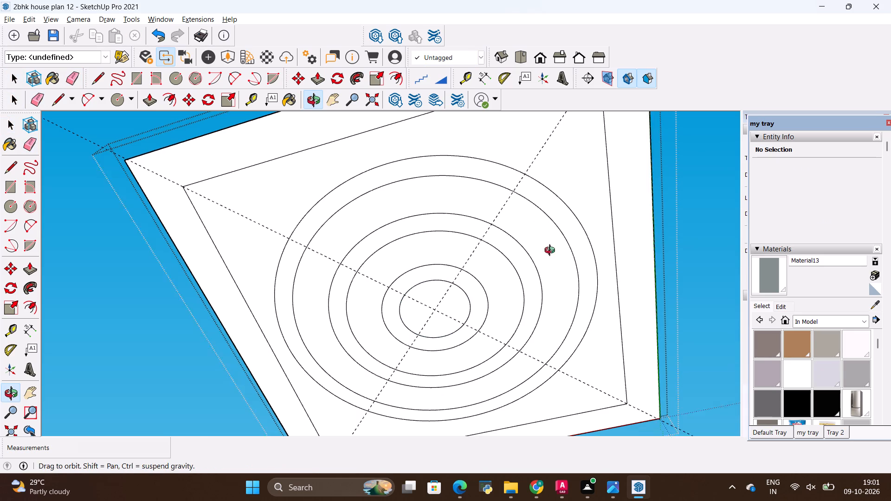
{"action": "middle_click_drag", "start_coordinate": [552, 251], "coordinate": [536, 289]}
{"action": "key", "text": "p"}
{"action": "left_click", "coordinate": [643, 266]}
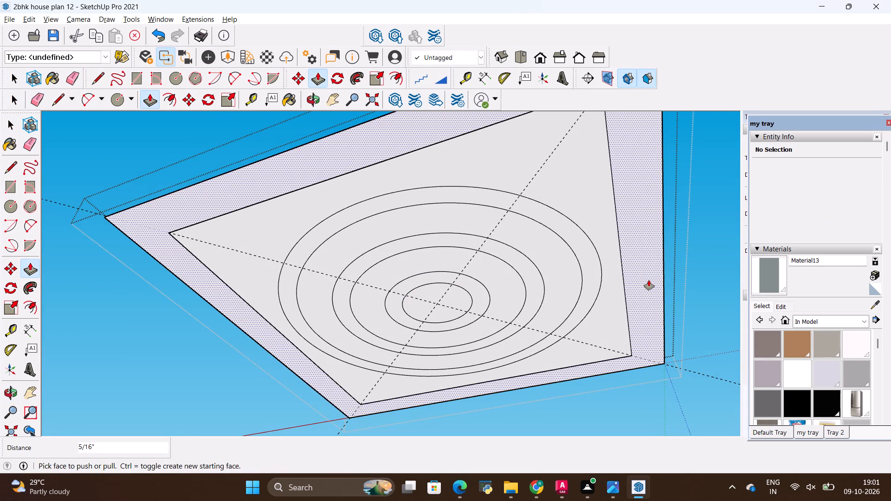
{"action": "left_click", "coordinate": [652, 286]}
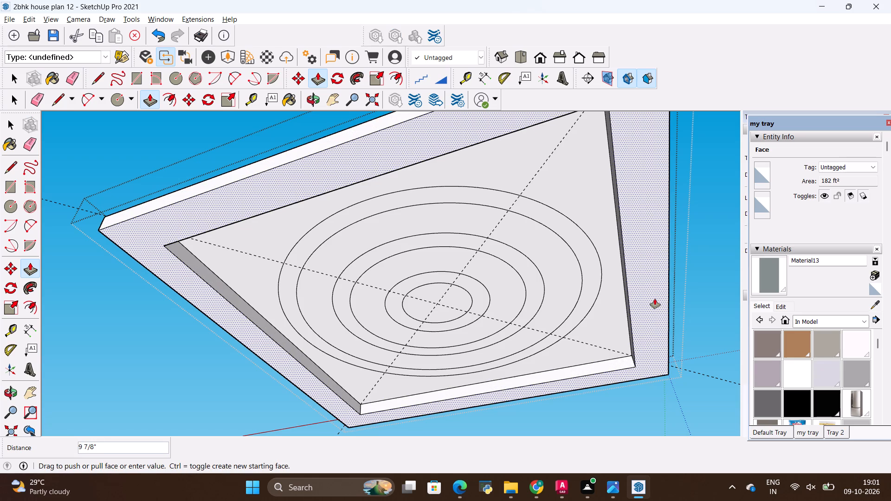
{"action": "key", "text": "BackSpace"}
{"action": "key", "text": "6"}
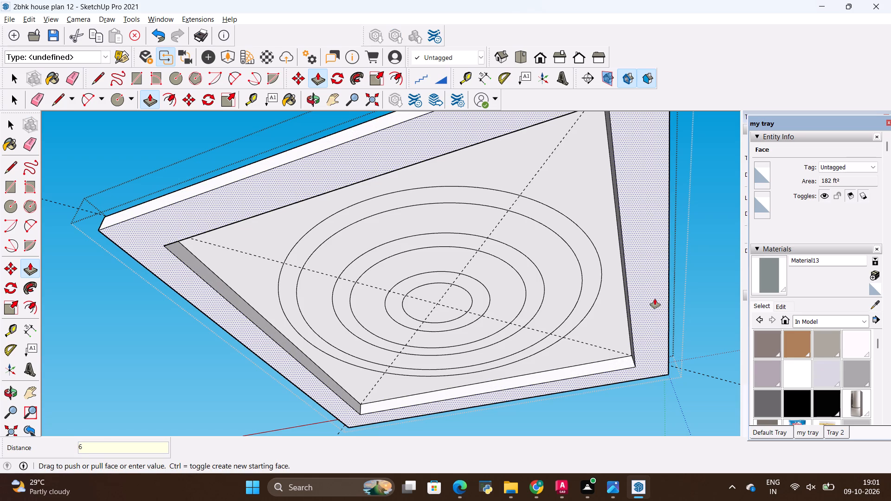
{"action": "key", "text": "shift+quotedbl"}
{"action": "key", "text": "Return"}
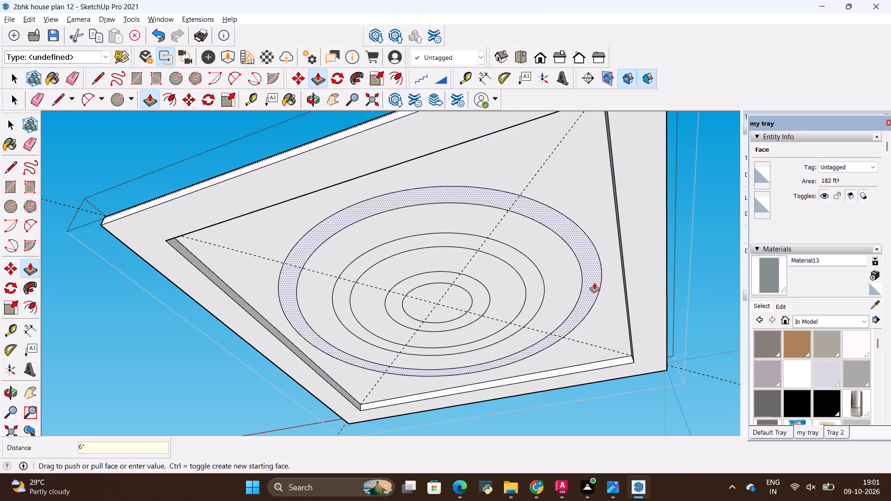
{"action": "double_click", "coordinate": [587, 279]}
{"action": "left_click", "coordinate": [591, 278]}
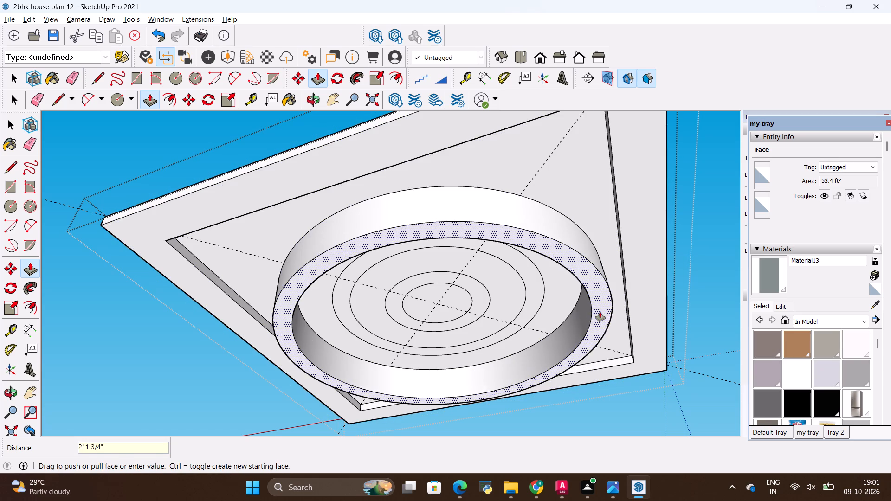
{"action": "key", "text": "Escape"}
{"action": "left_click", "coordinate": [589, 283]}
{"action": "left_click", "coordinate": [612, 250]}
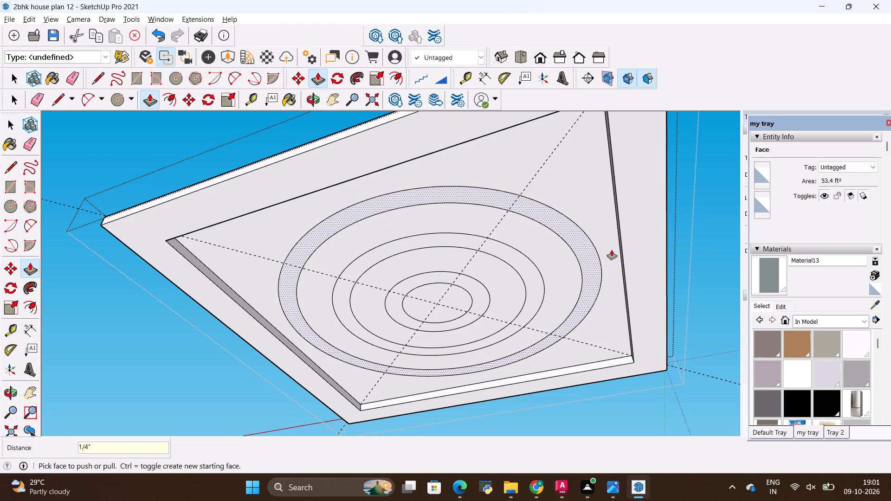
Extrude the three ring bands between the 9'–8', 6'–5' and 3'–2' radius circles 6" downward.
{"action": "left_click", "coordinate": [589, 269]}
{"action": "key", "text": "BackSpace"}
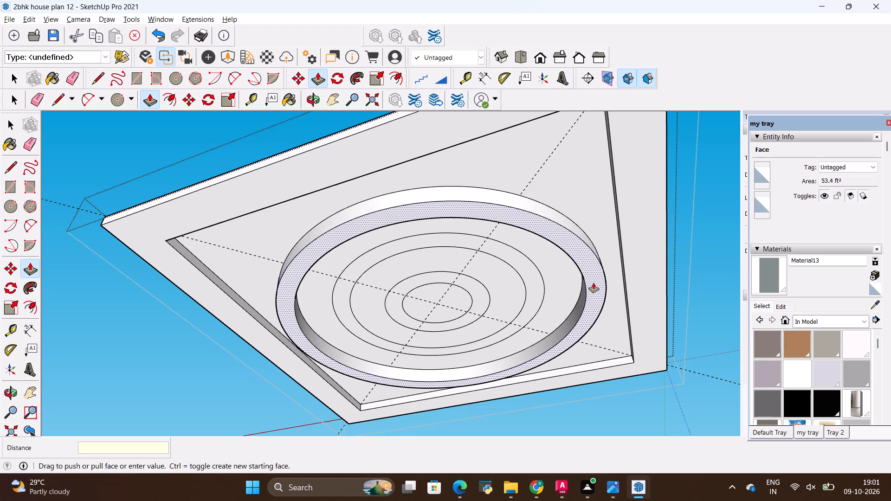
{"action": "type", "text": "6\""}
{"action": "key", "text": "Return"}
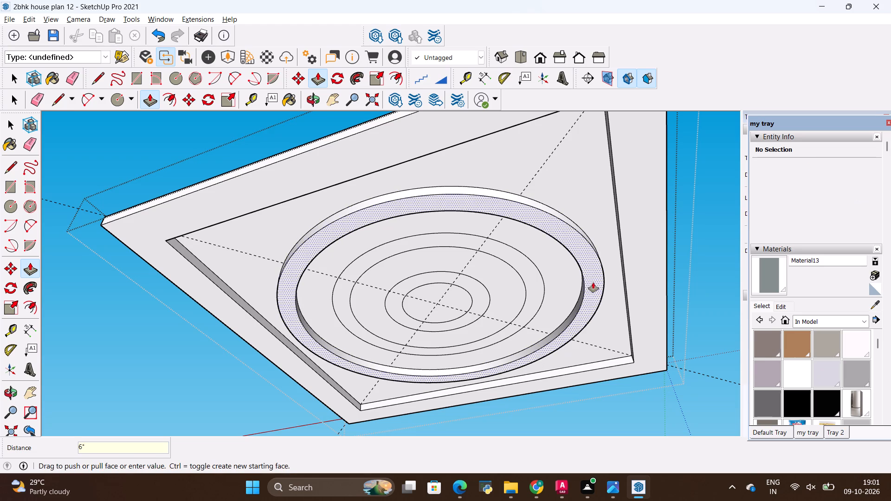
{"action": "double_click", "coordinate": [530, 292]}
{"action": "double_click", "coordinate": [486, 301]}
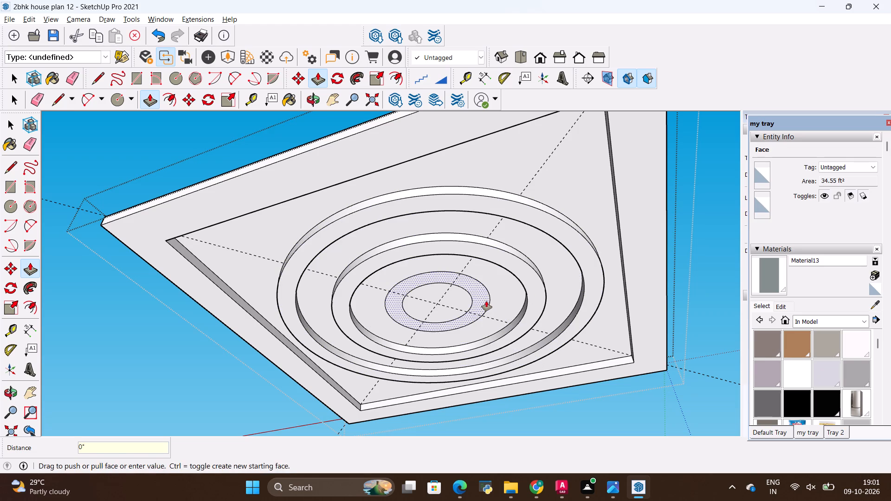
Inspect the extruded border and concentric rings on the ceiling panel's underside from several angles.
{"action": "scroll", "coordinate": [484, 301], "scroll_direction": "down", "scroll_amount": 5}
{"action": "middle_click_drag", "start_coordinate": [502, 308], "coordinate": [613, 341]}
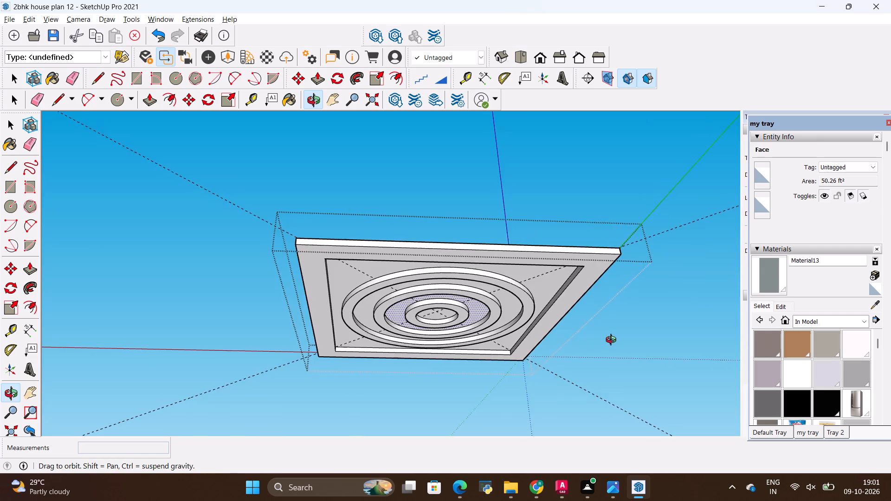
{"action": "middle_click_drag", "start_coordinate": [613, 341], "coordinate": [611, 340]}
{"action": "scroll", "coordinate": [477, 247], "scroll_direction": "up", "scroll_amount": 7}
{"action": "middle_click_drag", "start_coordinate": [506, 276], "coordinate": [605, 202]}
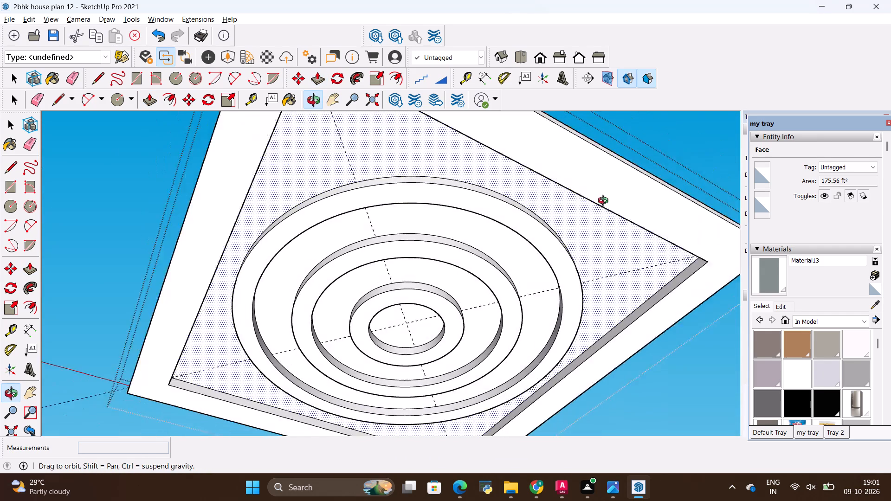
{"action": "middle_click_drag", "start_coordinate": [605, 202], "coordinate": [452, 205]}
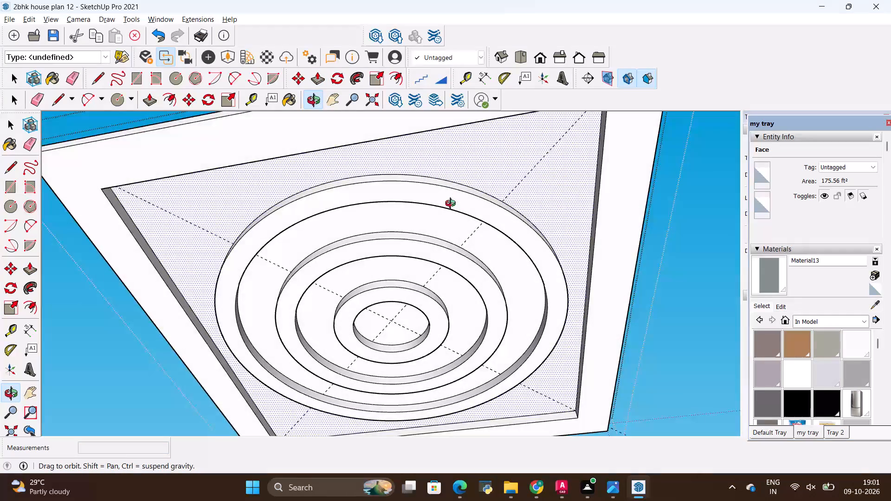
{"action": "middle_click_drag", "start_coordinate": [452, 205], "coordinate": [433, 208]}
Finish editing the ceiling panel group and return to the whole house model.
{"action": "scroll", "coordinate": [463, 182], "scroll_direction": "down", "scroll_amount": 9}
{"action": "middle_click_drag", "start_coordinate": [461, 173], "coordinate": [463, 179]}
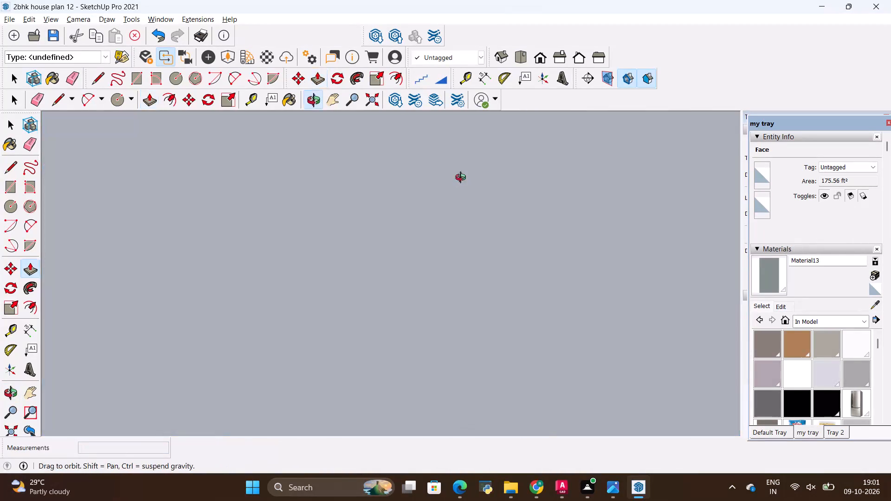
{"action": "middle_click_drag", "start_coordinate": [463, 179], "coordinate": [522, 372]}
{"action": "scroll", "coordinate": [528, 345], "scroll_direction": "down", "scroll_amount": 17}
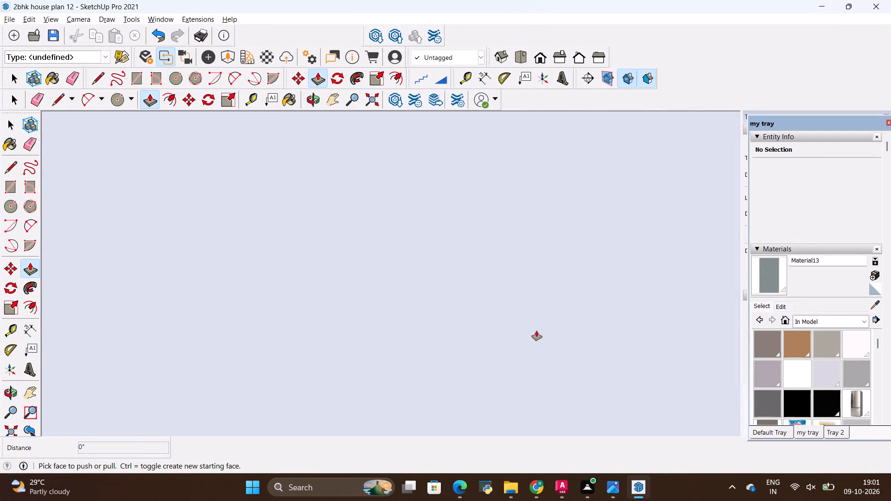
{"action": "scroll", "coordinate": [536, 331], "scroll_direction": "down", "scroll_amount": 20}
{"action": "scroll", "coordinate": [536, 331], "scroll_direction": "down", "scroll_amount": 20}
{"action": "scroll", "coordinate": [536, 331], "scroll_direction": "down", "scroll_amount": 2}
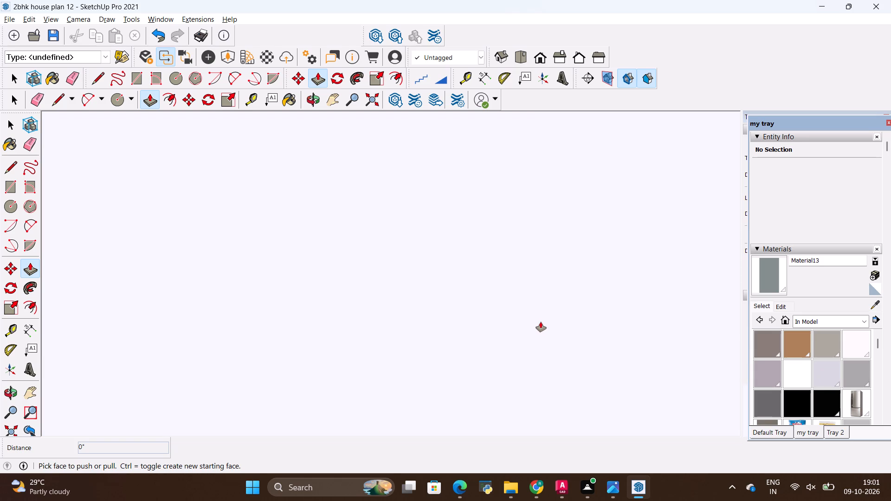
{"action": "scroll", "coordinate": [541, 322], "scroll_direction": "down", "scroll_amount": 20}
{"action": "scroll", "coordinate": [541, 322], "scroll_direction": "down", "scroll_amount": 20}
{"action": "scroll", "coordinate": [541, 322], "scroll_direction": "down", "scroll_amount": 13}
{"action": "scroll", "coordinate": [549, 317], "scroll_direction": "up", "scroll_amount": 1}
{"action": "scroll", "coordinate": [550, 315], "scroll_direction": "down", "scroll_amount": 20}
{"action": "scroll", "coordinate": [550, 315], "scroll_direction": "down", "scroll_amount": 9}
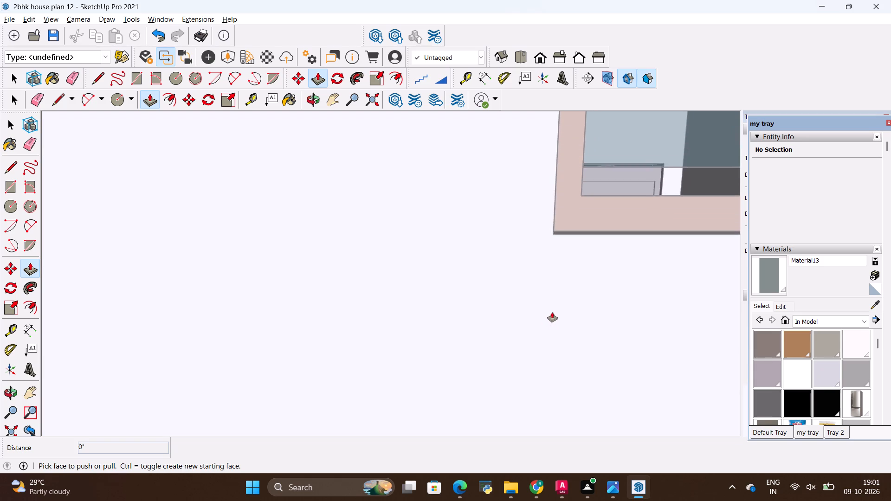
{"action": "scroll", "coordinate": [552, 312], "scroll_direction": "down", "scroll_amount": 20}
{"action": "scroll", "coordinate": [552, 312], "scroll_direction": "down", "scroll_amount": 20}
{"action": "scroll", "coordinate": [552, 312], "scroll_direction": "down", "scroll_amount": 4}
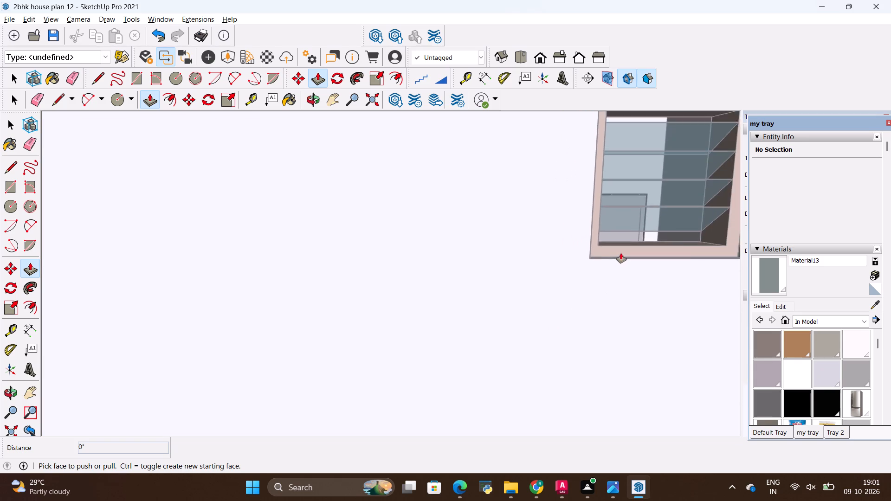
{"action": "scroll", "coordinate": [621, 253], "scroll_direction": "down", "scroll_amount": 17}
{"action": "scroll", "coordinate": [591, 252], "scroll_direction": "up", "scroll_amount": 1}
{"action": "scroll", "coordinate": [591, 252], "scroll_direction": "down", "scroll_amount": 10}
{"action": "scroll", "coordinate": [580, 201], "scroll_direction": "up", "scroll_amount": 1}
{"action": "middle_click_drag", "start_coordinate": [580, 199], "coordinate": [566, 293]}
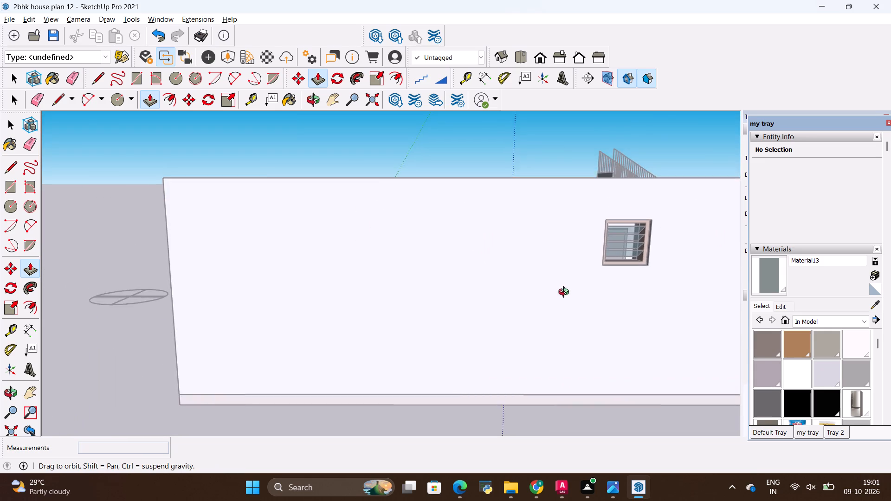
{"action": "middle_click_drag", "start_coordinate": [566, 293], "coordinate": [529, 323]}
{"action": "scroll", "coordinate": [524, 309], "scroll_direction": "down", "scroll_amount": 13}
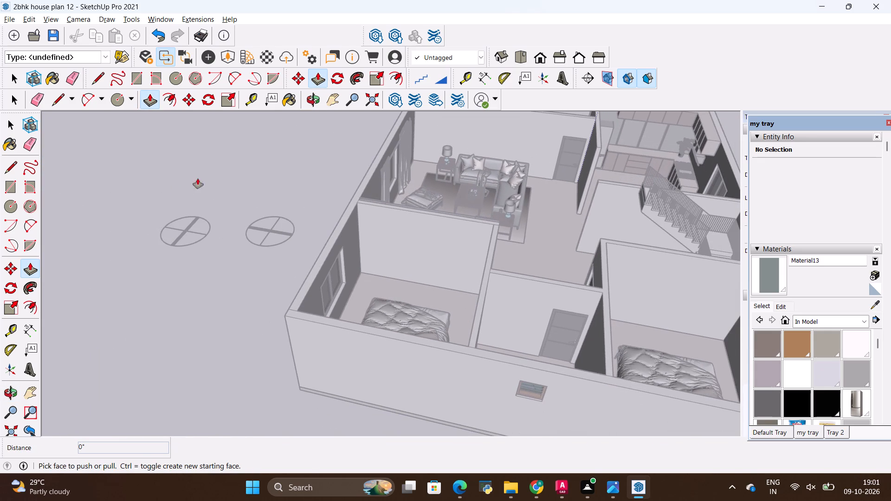
{"action": "key", "text": "space"}
{"action": "left_click", "coordinate": [211, 173]}
Examine the ceiling panel above the house, including its stepped border and concentric rings seen from below.
{"action": "scroll", "coordinate": [266, 256], "scroll_direction": "down", "scroll_amount": 6}
{"action": "scroll", "coordinate": [299, 310], "scroll_direction": "down", "scroll_amount": 5}
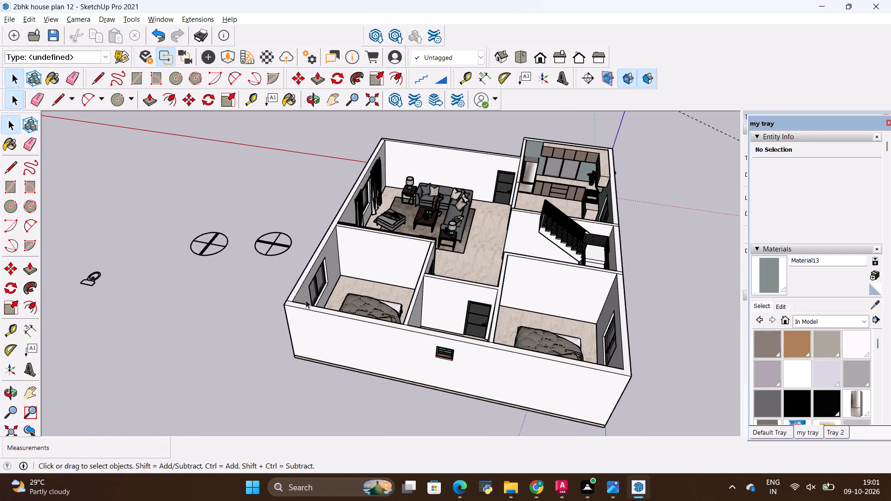
{"action": "scroll", "coordinate": [306, 300], "scroll_direction": "down", "scroll_amount": 19}
{"action": "middle_click_drag", "start_coordinate": [322, 313], "coordinate": [364, 173]}
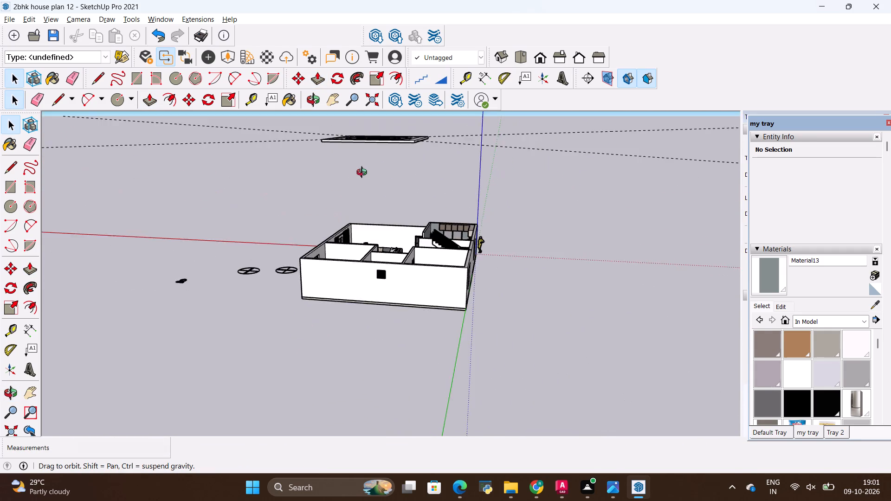
{"action": "middle_click_drag", "start_coordinate": [364, 173], "coordinate": [410, 138]}
{"action": "scroll", "coordinate": [400, 126], "scroll_direction": "up", "scroll_amount": 5}
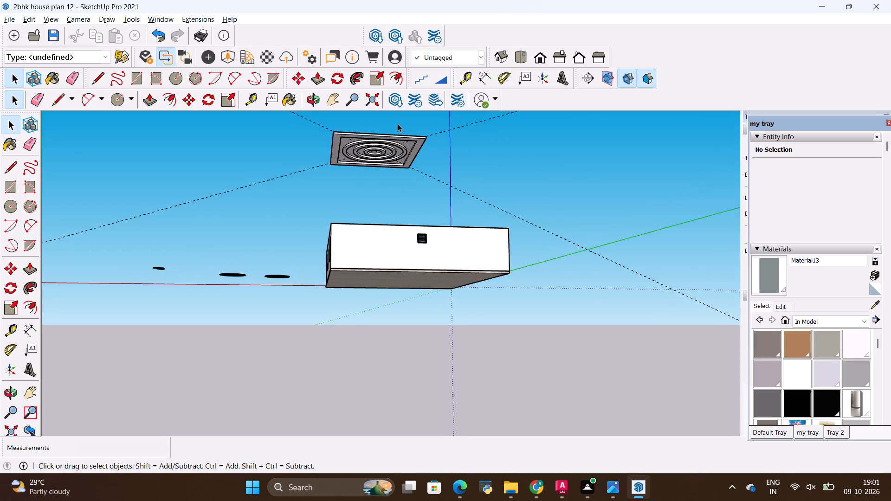
{"action": "scroll", "coordinate": [398, 124], "scroll_direction": "up", "scroll_amount": 20}
{"action": "scroll", "coordinate": [398, 124], "scroll_direction": "up", "scroll_amount": 9}
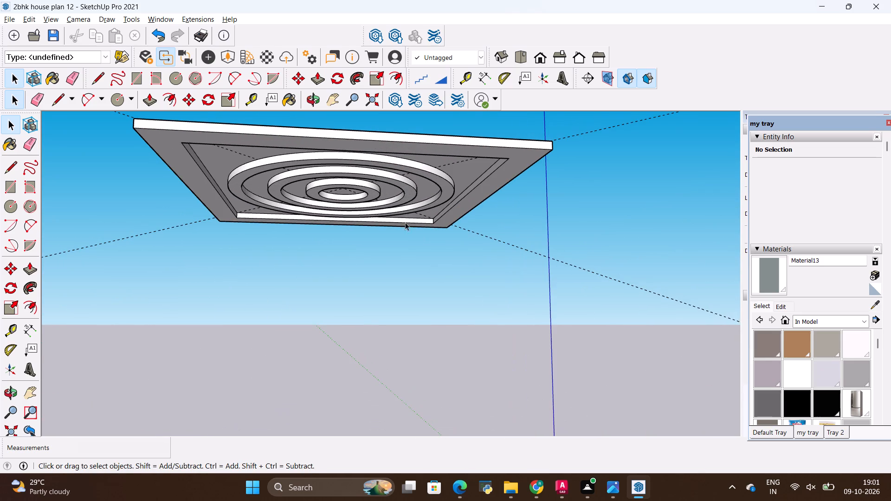
{"action": "middle_click_drag", "start_coordinate": [407, 225], "coordinate": [414, 166]}
{"action": "scroll", "coordinate": [407, 221], "scroll_direction": "up", "scroll_amount": 1}
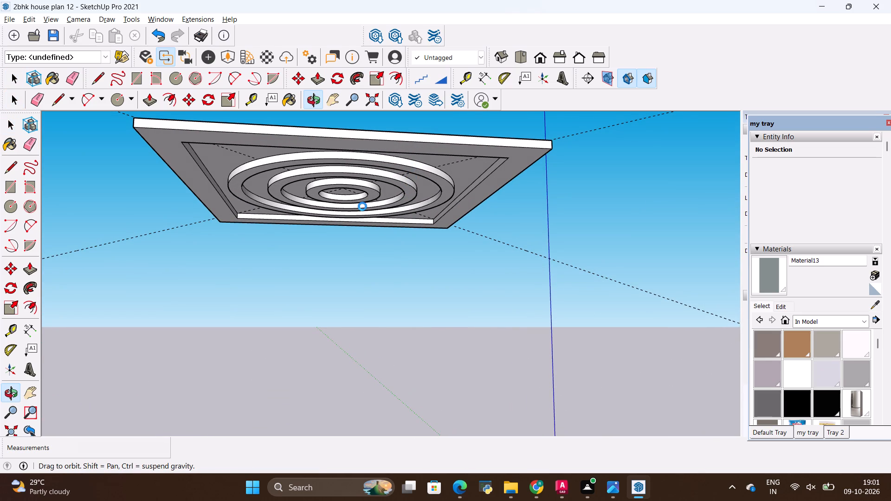
{"action": "middle_click_drag", "start_coordinate": [362, 206], "coordinate": [363, 252], "text": "shift"}
{"action": "scroll", "coordinate": [364, 263], "scroll_direction": "down", "scroll_amount": 4}
{"action": "scroll", "coordinate": [476, 122], "scroll_direction": "up", "scroll_amount": 2}
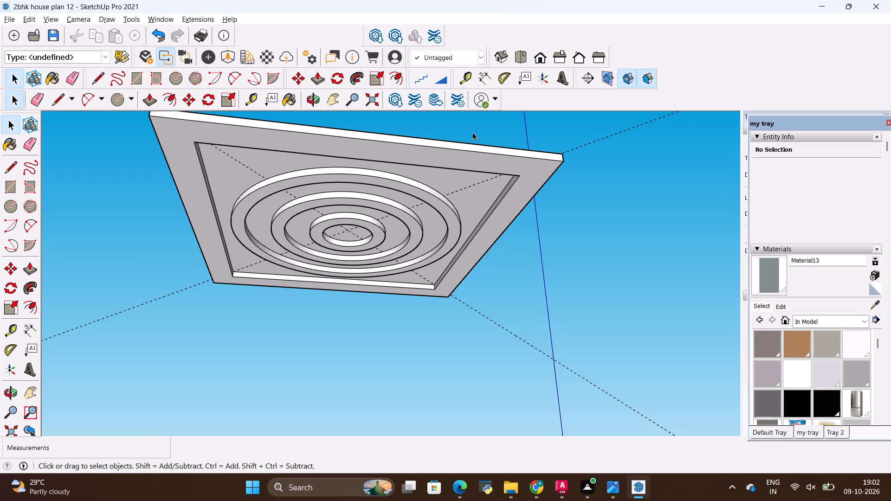
{"action": "scroll", "coordinate": [490, 130], "scroll_direction": "up", "scroll_amount": 2}
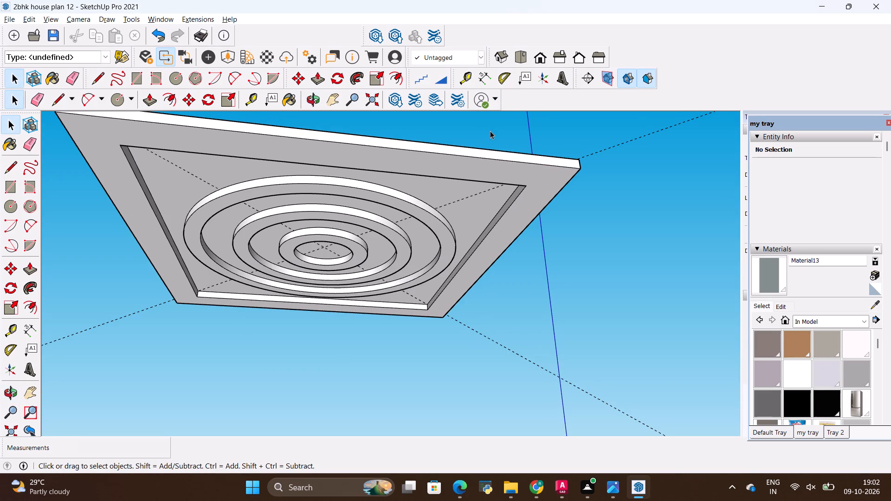
{"action": "scroll", "coordinate": [485, 173], "scroll_direction": "up", "scroll_amount": 1}
{"action": "middle_click_drag", "start_coordinate": [485, 173], "coordinate": [541, 126]}
{"action": "scroll", "coordinate": [537, 173], "scroll_direction": "up", "scroll_amount": 1, "text": "shift"}
{"action": "middle_click_drag", "start_coordinate": [537, 173], "coordinate": [536, 173], "text": "shift"}
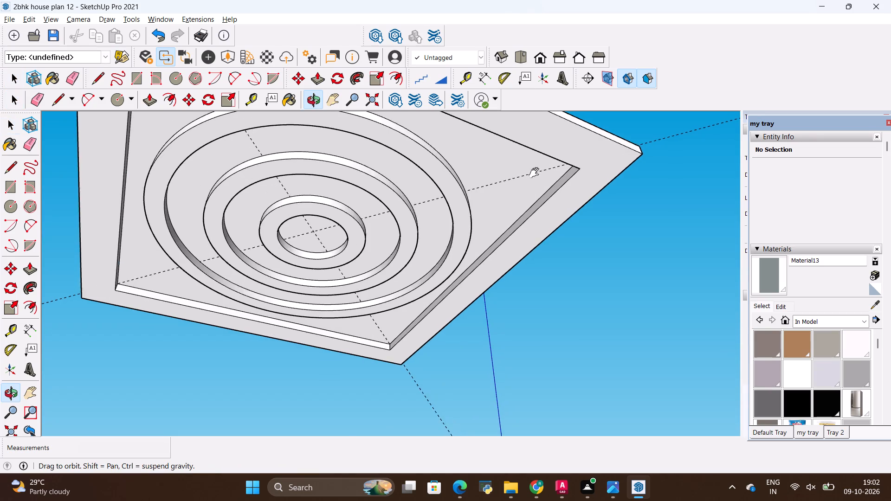
{"action": "middle_click_drag", "start_coordinate": [536, 173], "coordinate": [556, 280], "text": "shift"}
{"action": "middle_click_drag", "start_coordinate": [556, 283], "coordinate": [458, 200]}
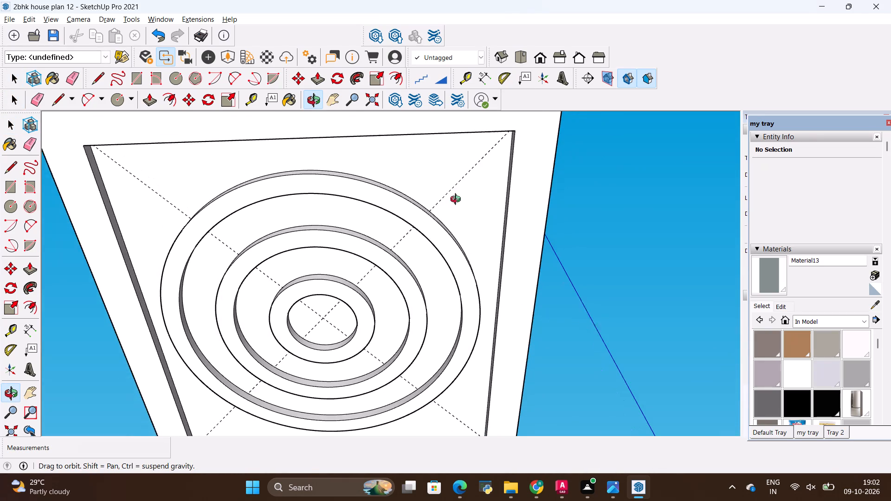
Open the ceiling panel group for editing and paint the underside of its border with the 0124_Purple material.
{"action": "middle_click_drag", "start_coordinate": [458, 200], "coordinate": [458, 203]}
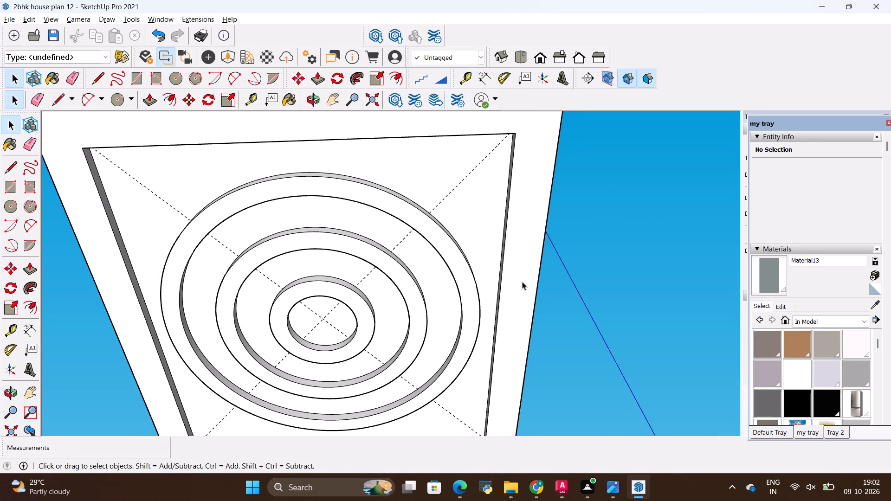
{"action": "double_click", "coordinate": [520, 276]}
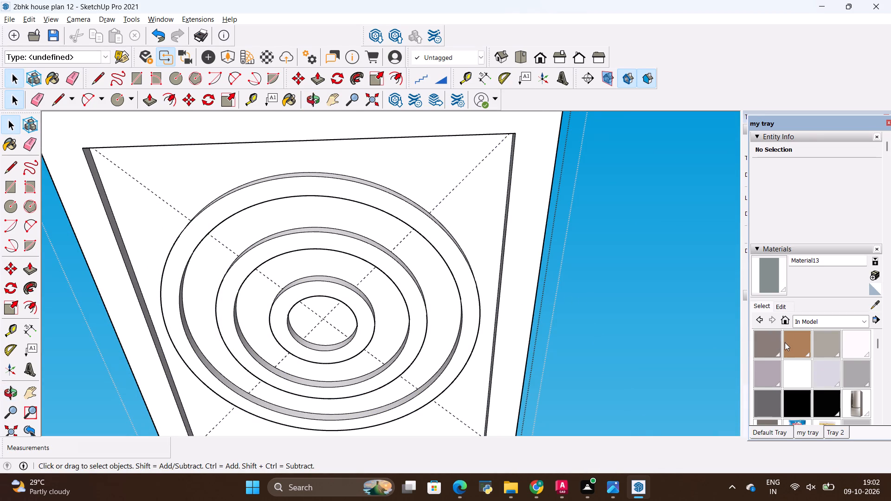
{"action": "left_click", "coordinate": [764, 380]}
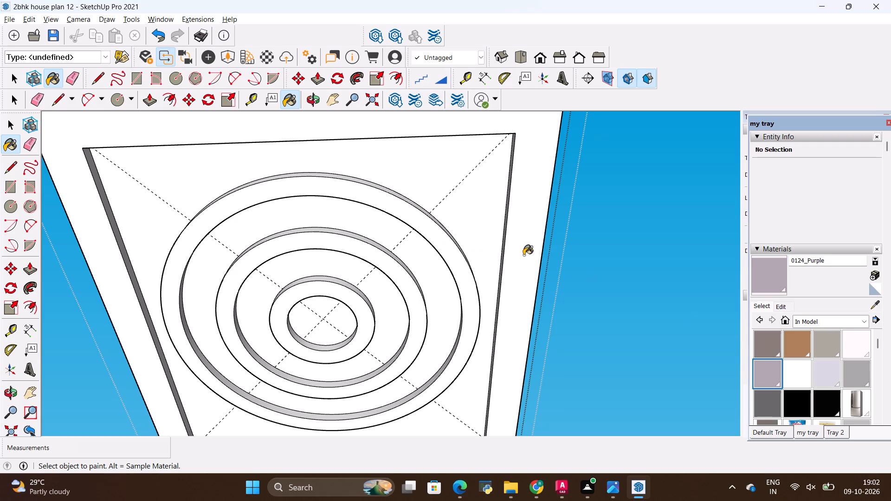
{"action": "left_click", "coordinate": [523, 255]}
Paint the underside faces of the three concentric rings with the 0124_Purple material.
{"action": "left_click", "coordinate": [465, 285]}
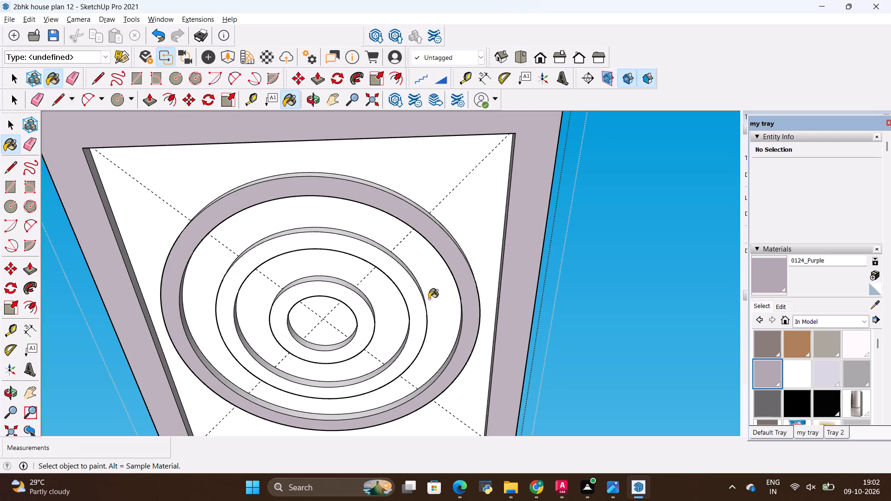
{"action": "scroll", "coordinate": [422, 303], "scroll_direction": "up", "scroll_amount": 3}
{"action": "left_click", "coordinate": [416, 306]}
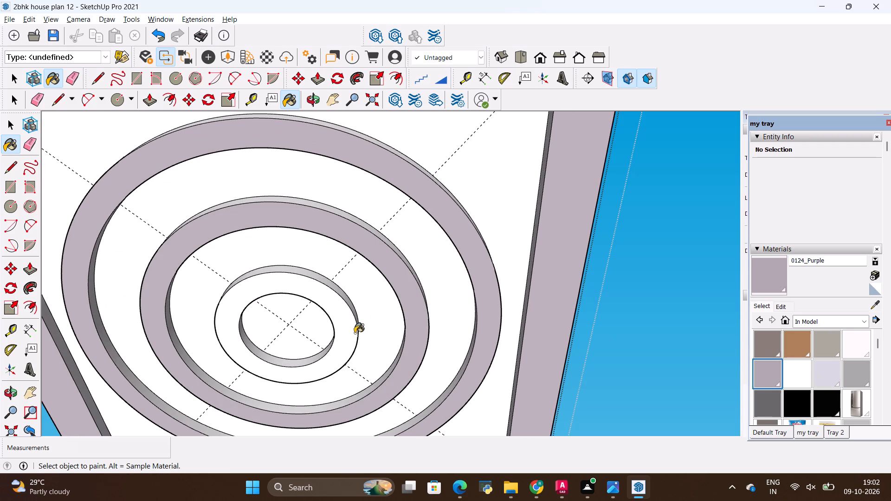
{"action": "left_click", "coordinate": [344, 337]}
Paint the underside faces of all three concentric rings with the brown 01 - Default1 material.
{"action": "scroll", "coordinate": [489, 199], "scroll_direction": "down", "scroll_amount": 6}
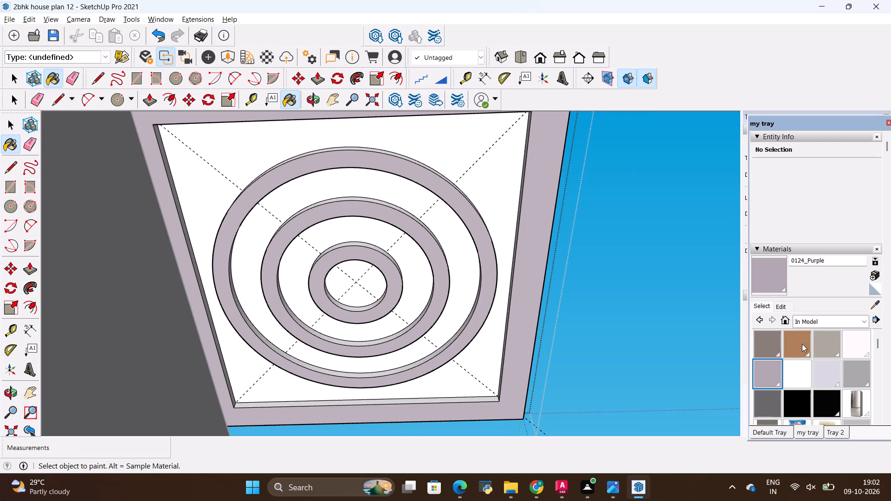
{"action": "left_click", "coordinate": [799, 344]}
{"action": "scroll", "coordinate": [560, 292], "scroll_direction": "up", "scroll_amount": 2}
{"action": "left_click", "coordinate": [477, 282]}
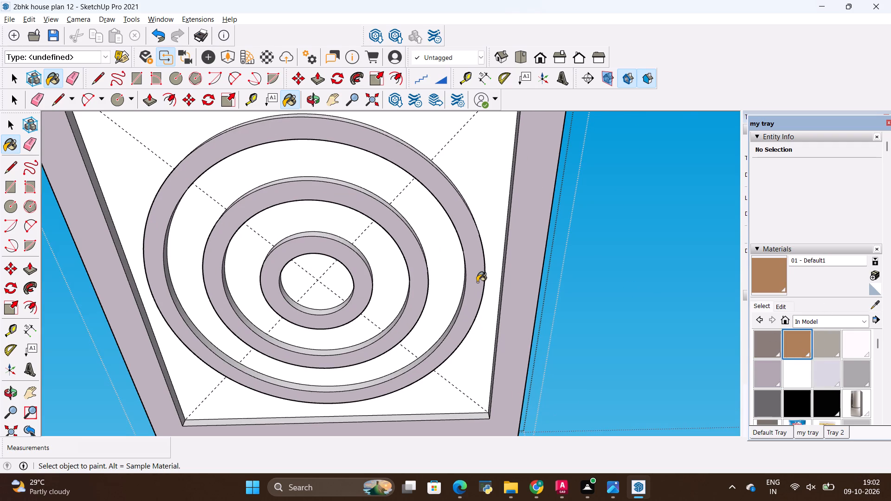
{"action": "scroll", "coordinate": [393, 280], "scroll_direction": "up", "scroll_amount": 4}
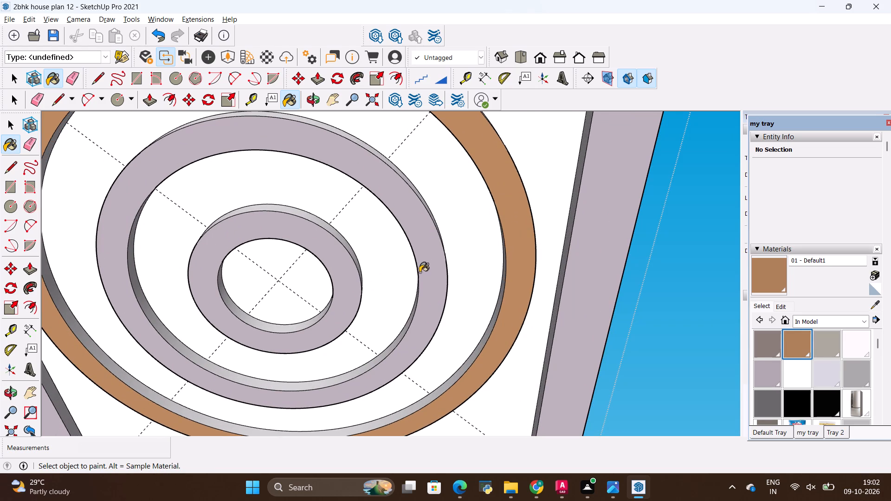
{"action": "left_click", "coordinate": [430, 267]}
{"action": "left_click", "coordinate": [348, 301]}
Examine the painted ceiling panel from below and its position above the house.
{"action": "scroll", "coordinate": [452, 251], "scroll_direction": "down", "scroll_amount": 11}
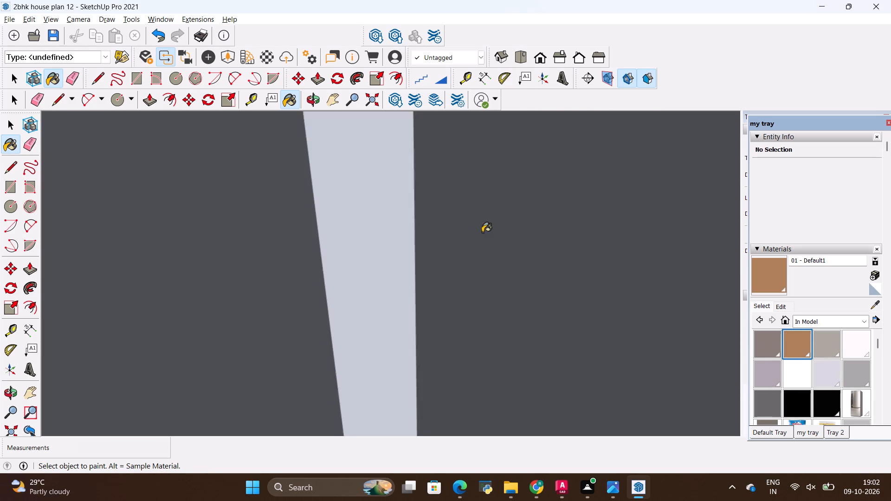
{"action": "scroll", "coordinate": [482, 232], "scroll_direction": "down", "scroll_amount": 2}
{"action": "middle_click_drag", "start_coordinate": [494, 221], "coordinate": [461, 358]}
{"action": "scroll", "coordinate": [511, 299], "scroll_direction": "down", "scroll_amount": 6}
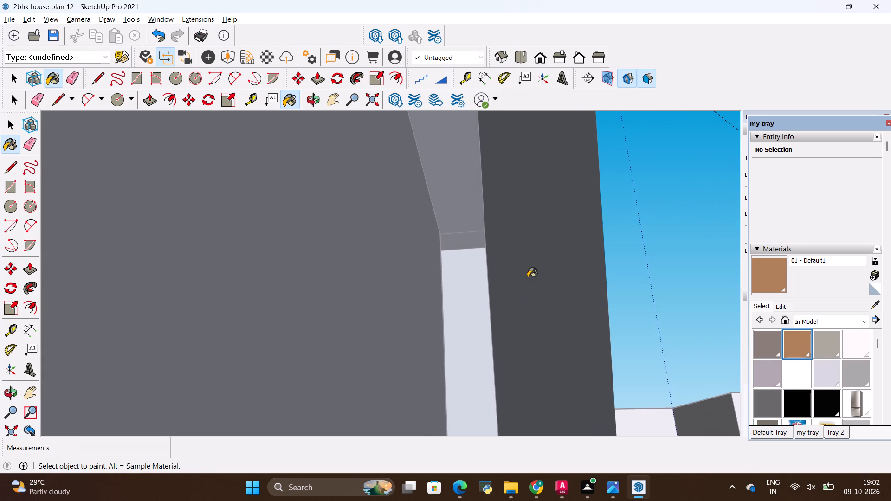
{"action": "scroll", "coordinate": [528, 277], "scroll_direction": "down", "scroll_amount": 16}
{"action": "scroll", "coordinate": [550, 251], "scroll_direction": "up", "scroll_amount": 1}
{"action": "scroll", "coordinate": [550, 251], "scroll_direction": "down", "scroll_amount": 20}
{"action": "scroll", "coordinate": [550, 251], "scroll_direction": "down", "scroll_amount": 5}
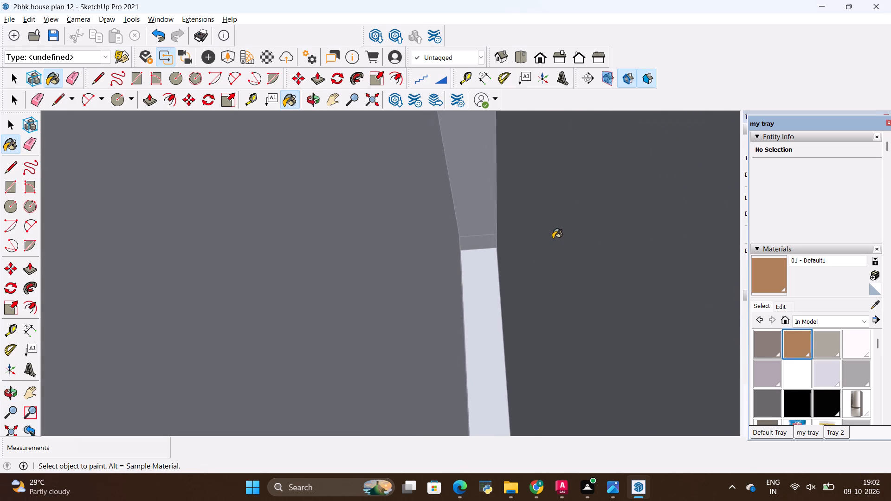
{"action": "scroll", "coordinate": [553, 238], "scroll_direction": "down", "scroll_amount": 20}
{"action": "scroll", "coordinate": [553, 238], "scroll_direction": "down", "scroll_amount": 11}
{"action": "scroll", "coordinate": [265, 231], "scroll_direction": "down", "scroll_amount": 7}
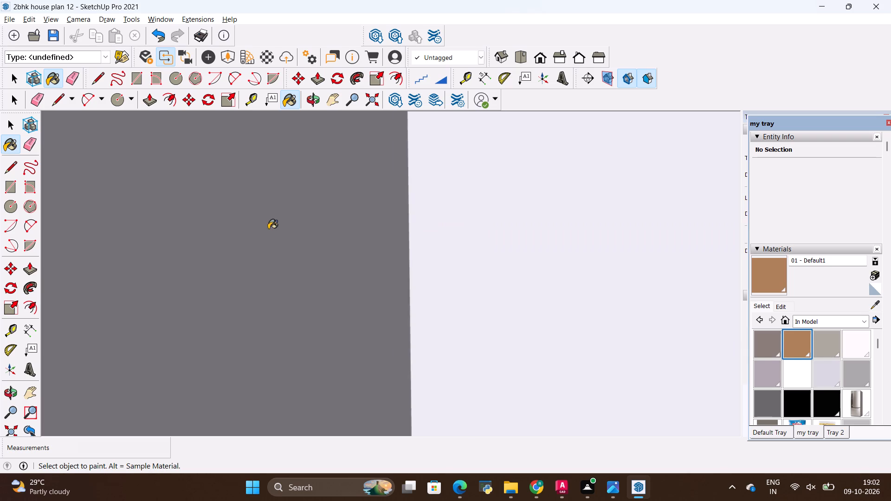
{"action": "scroll", "coordinate": [281, 221], "scroll_direction": "up", "scroll_amount": 6}
{"action": "scroll", "coordinate": [294, 219], "scroll_direction": "down", "scroll_amount": 20}
{"action": "scroll", "coordinate": [294, 219], "scroll_direction": "down", "scroll_amount": 2}
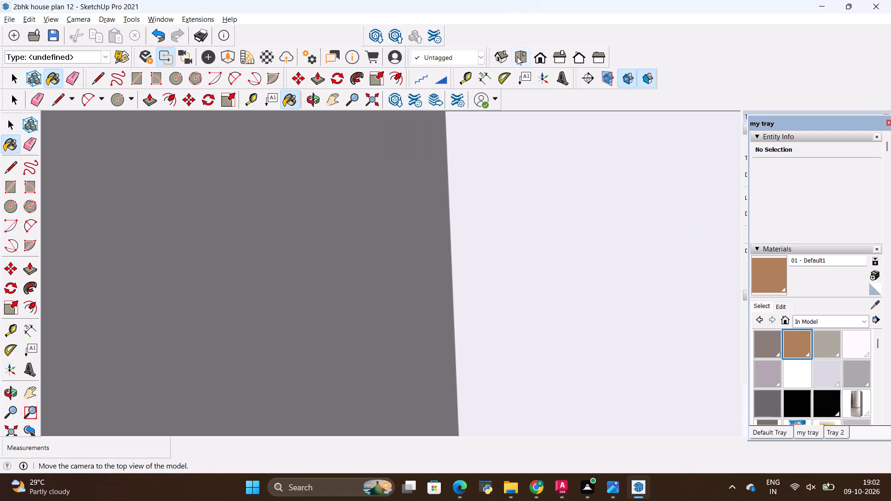
{"action": "left_click", "coordinate": [504, 59]}
{"action": "scroll", "coordinate": [546, 289], "scroll_direction": "down", "scroll_amount": 18}
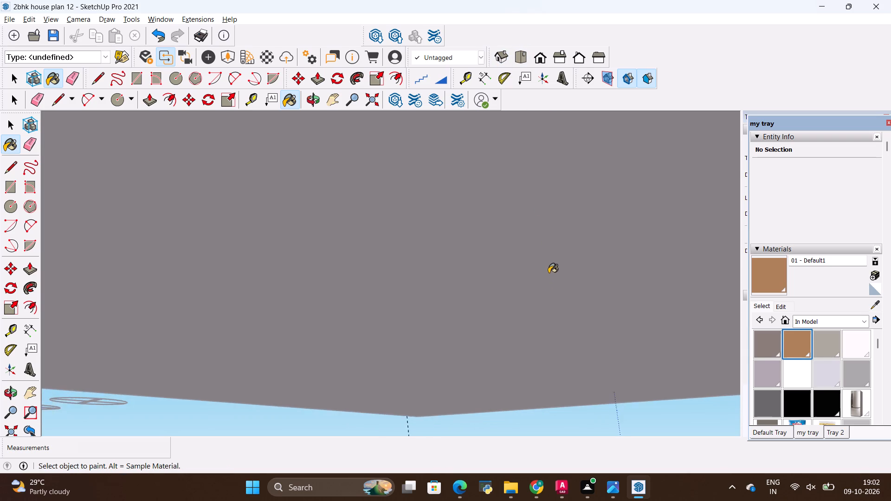
{"action": "scroll", "coordinate": [549, 273], "scroll_direction": "down", "scroll_amount": 12}
{"action": "scroll", "coordinate": [549, 267], "scroll_direction": "up", "scroll_amount": 1}
{"action": "scroll", "coordinate": [549, 267], "scroll_direction": "down", "scroll_amount": 15}
{"action": "middle_click_drag", "start_coordinate": [560, 186], "coordinate": [551, 238]}
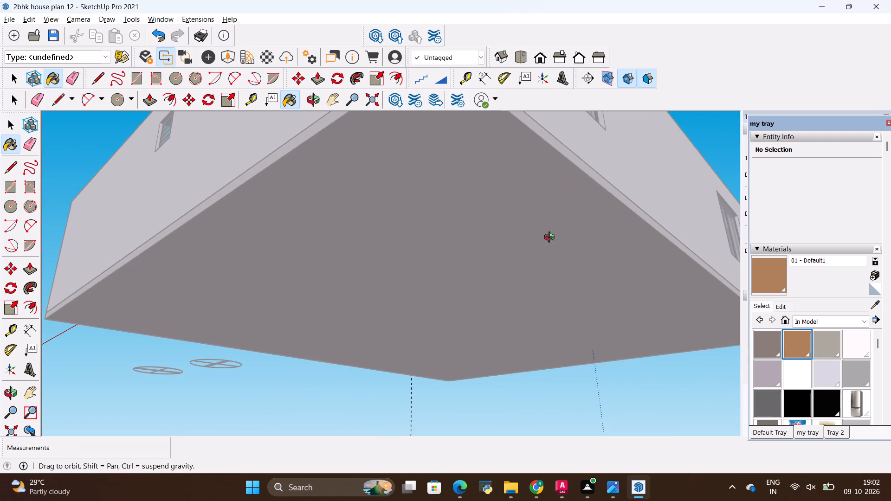
{"action": "middle_click_drag", "start_coordinate": [551, 238], "coordinate": [534, 338]}
{"action": "scroll", "coordinate": [534, 322], "scroll_direction": "down", "scroll_amount": 20}
{"action": "scroll", "coordinate": [534, 322], "scroll_direction": "down", "scroll_amount": 4}
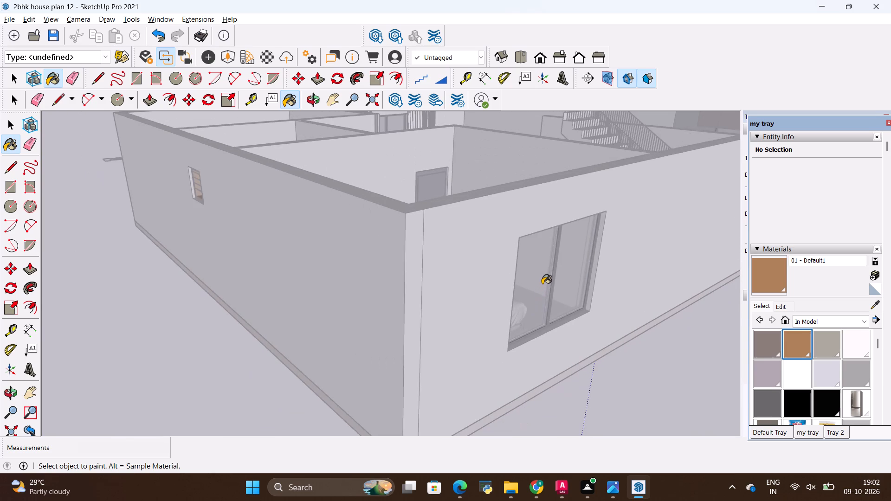
{"action": "scroll", "coordinate": [542, 284], "scroll_direction": "down", "scroll_amount": 20}
{"action": "scroll", "coordinate": [542, 284], "scroll_direction": "down", "scroll_amount": 3}
{"action": "scroll", "coordinate": [542, 282], "scroll_direction": "down", "scroll_amount": 2, "text": "shift"}
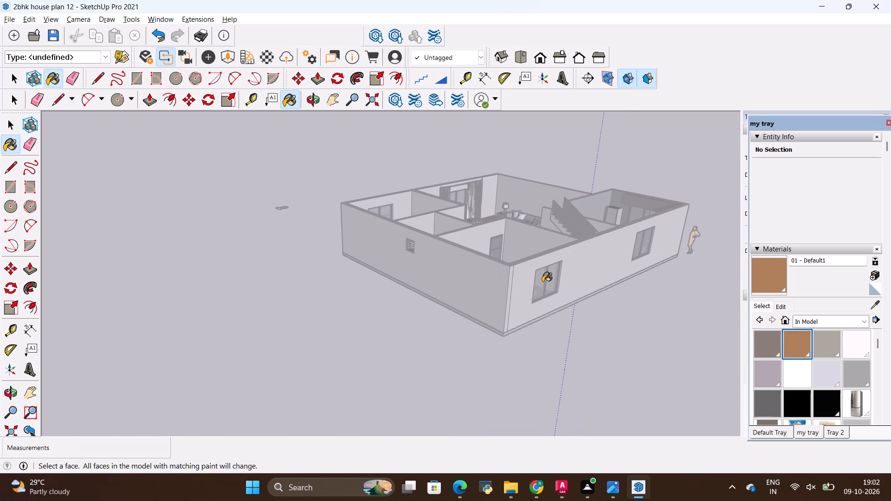
{"action": "scroll", "coordinate": [542, 282], "scroll_direction": "down", "scroll_amount": 4, "text": "shift"}
{"action": "middle_click_drag", "start_coordinate": [523, 315], "coordinate": [526, 206]}
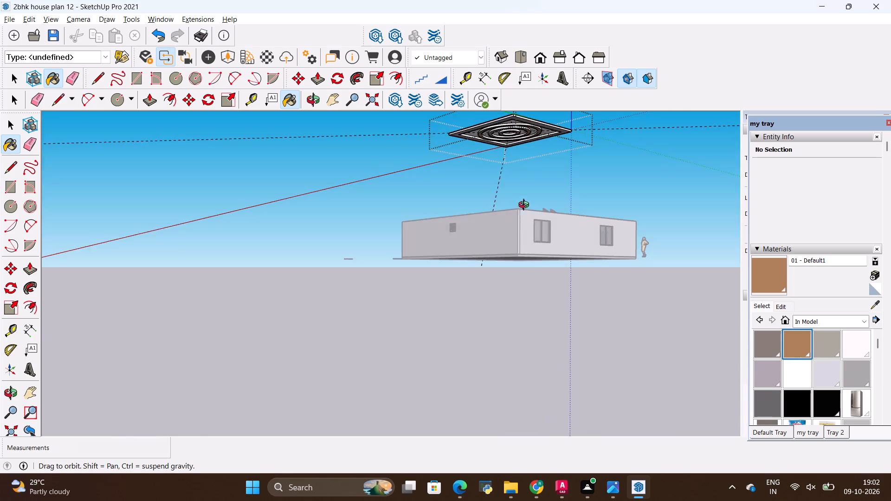
{"action": "middle_click_drag", "start_coordinate": [526, 206], "coordinate": [526, 205]}
{"action": "middle_click_drag", "start_coordinate": [525, 186], "coordinate": [513, 281], "text": "shift"}
{"action": "scroll", "coordinate": [492, 219], "scroll_direction": "up", "scroll_amount": 4}
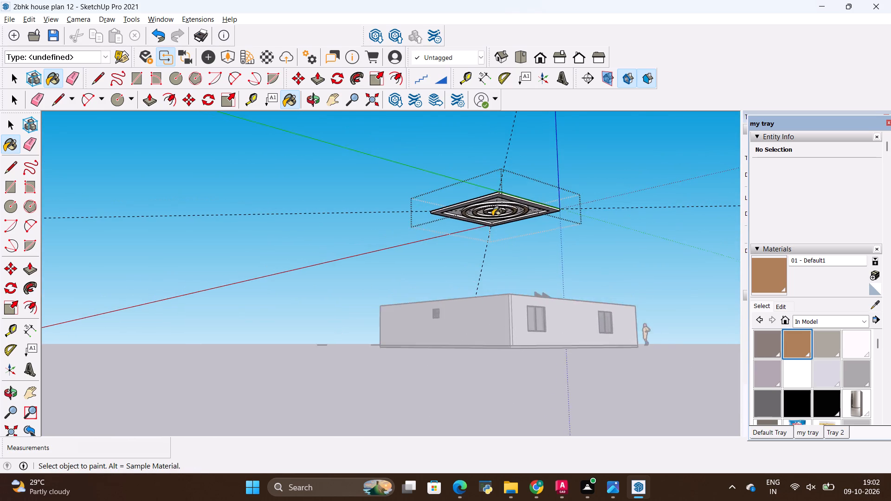
{"action": "scroll", "coordinate": [492, 216], "scroll_direction": "up", "scroll_amount": 18}
{"action": "middle_click_drag", "start_coordinate": [535, 232], "coordinate": [530, 208]}
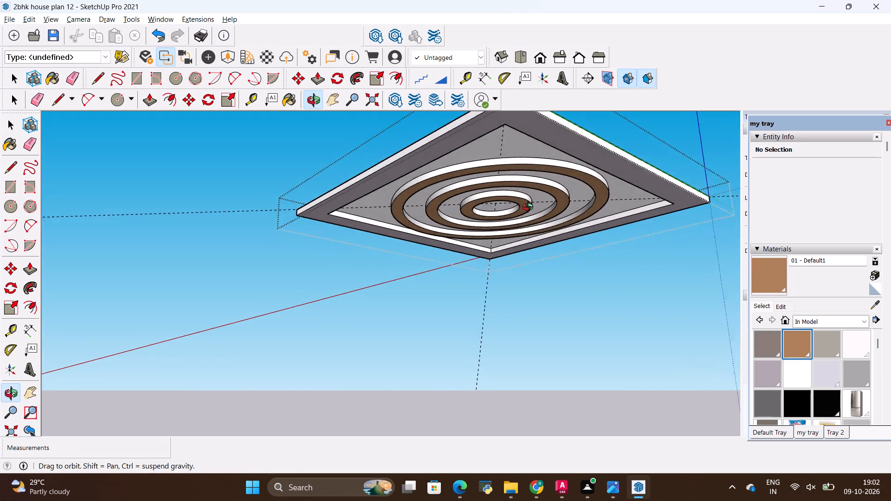
{"action": "middle_click_drag", "start_coordinate": [530, 208], "coordinate": [528, 152]}
Finish editing the ceiling panel group and return to the whole house model.
{"action": "middle_click_drag", "start_coordinate": [528, 152], "coordinate": [545, 293]}
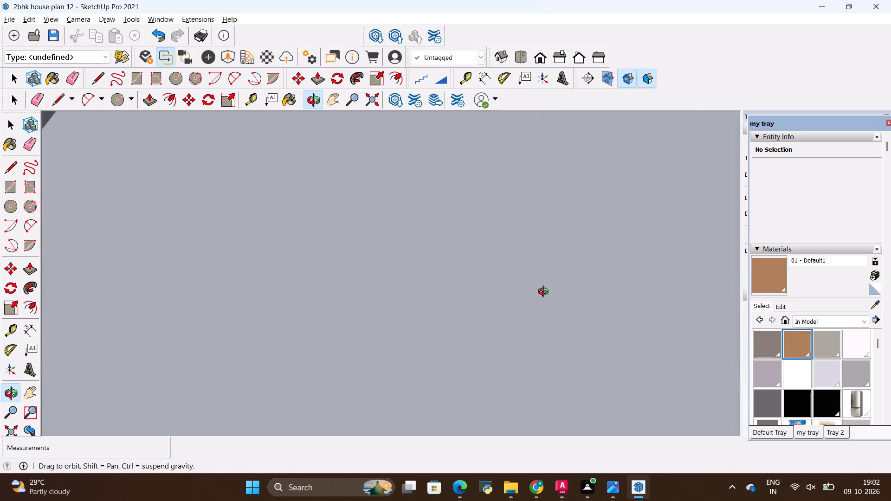
{"action": "middle_click_drag", "start_coordinate": [545, 293], "coordinate": [556, 393]}
{"action": "scroll", "coordinate": [542, 340], "scroll_direction": "down", "scroll_amount": 19}
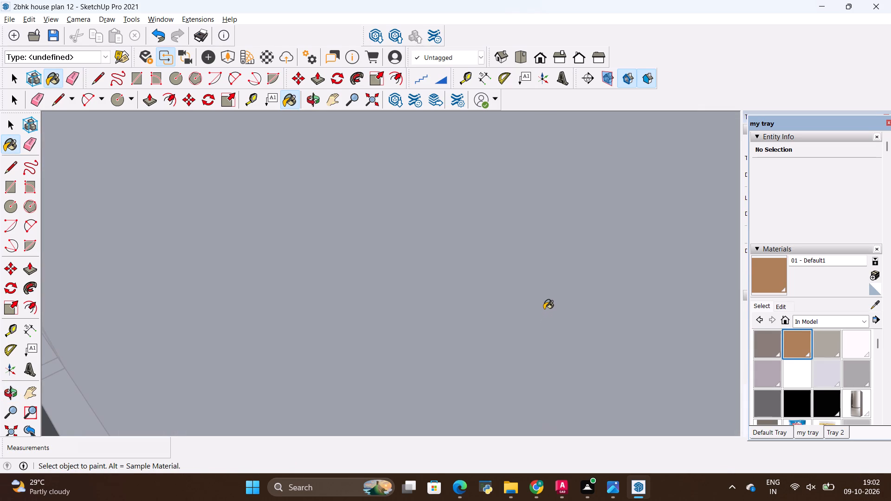
{"action": "scroll", "coordinate": [544, 308], "scroll_direction": "down", "scroll_amount": 13, "text": "shift"}
{"action": "scroll", "coordinate": [545, 306], "scroll_direction": "down", "scroll_amount": 15, "text": "shift"}
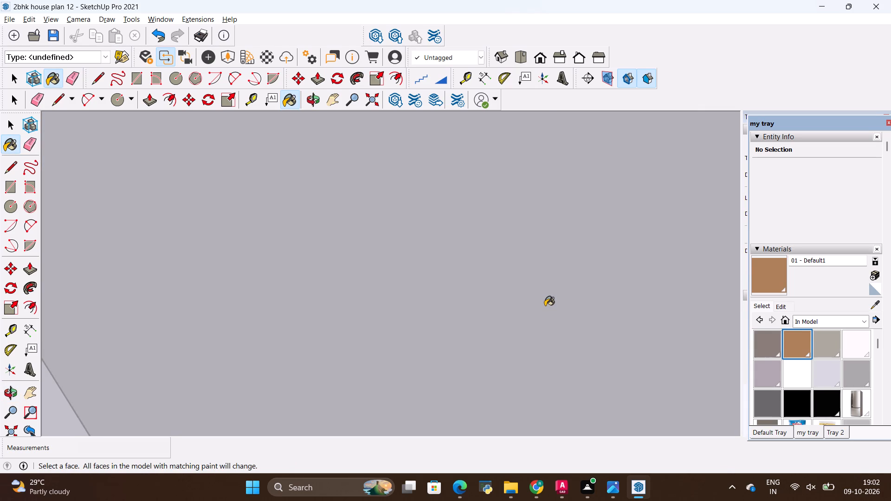
{"action": "scroll", "coordinate": [545, 306], "scroll_direction": "down", "scroll_amount": 20, "text": "shift"}
{"action": "scroll", "coordinate": [545, 306], "scroll_direction": "down", "scroll_amount": 19, "text": "shift"}
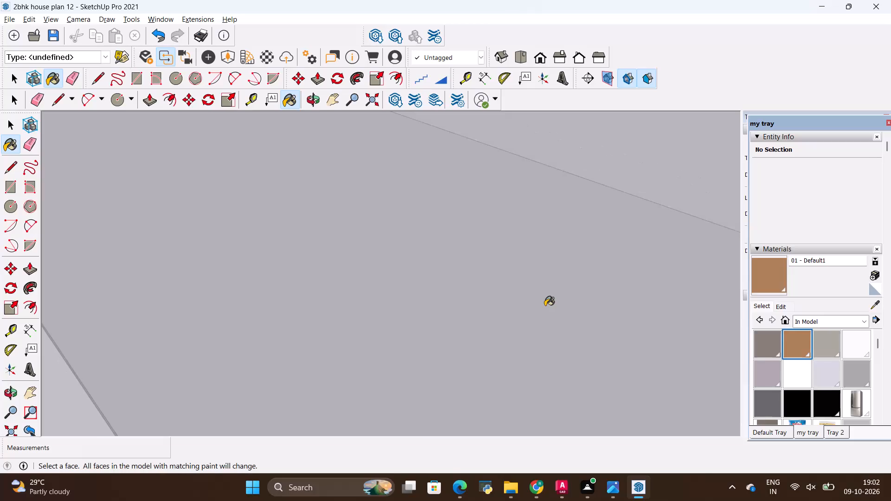
{"action": "scroll", "coordinate": [545, 306], "scroll_direction": "down", "scroll_amount": 20, "text": "shift"}
{"action": "scroll", "coordinate": [545, 306], "scroll_direction": "down", "scroll_amount": 19, "text": "shift"}
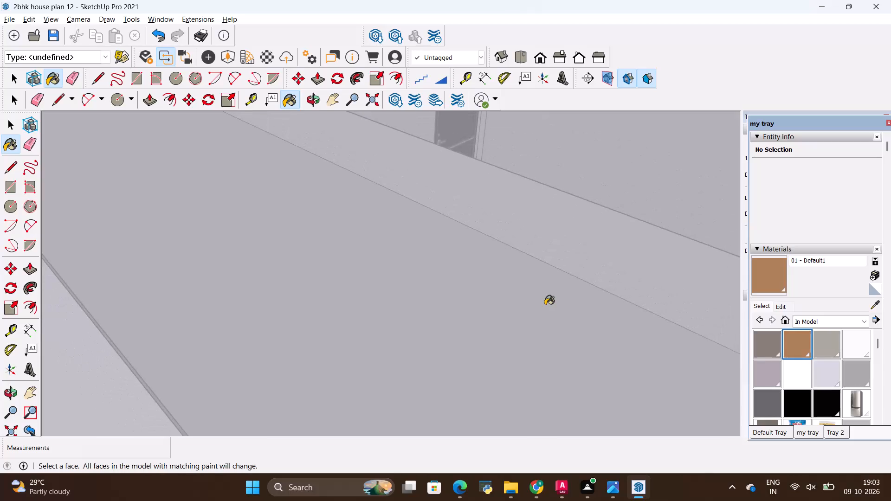
{"action": "scroll", "coordinate": [545, 305], "scroll_direction": "down", "scroll_amount": 20, "text": "shift"}
{"action": "scroll", "coordinate": [545, 305], "scroll_direction": "down", "scroll_amount": 18, "text": "shift"}
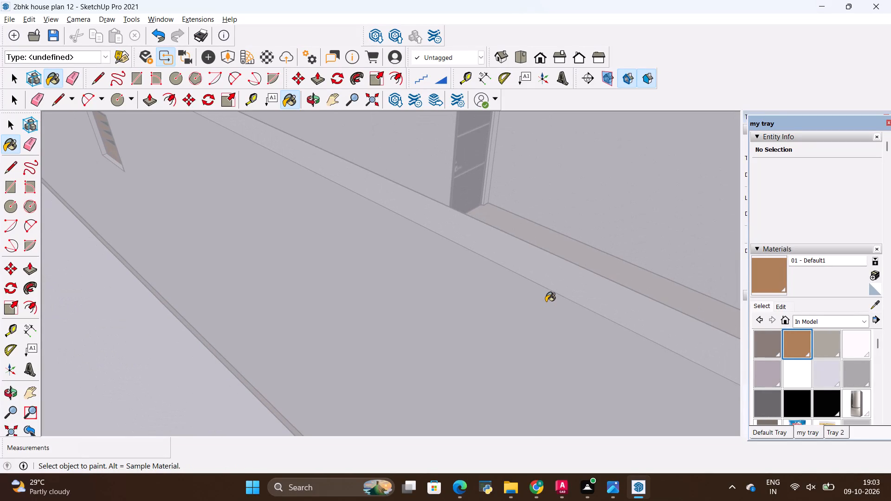
{"action": "scroll", "coordinate": [525, 300], "scroll_direction": "down", "scroll_amount": 13}
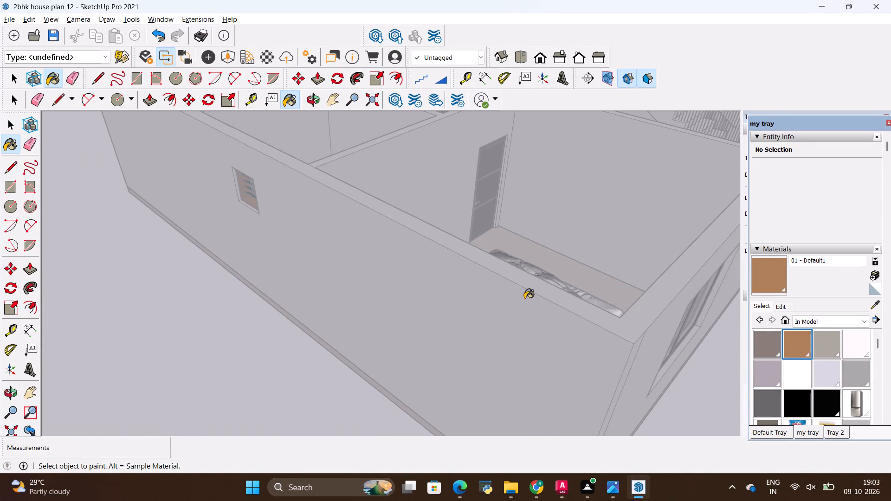
{"action": "scroll", "coordinate": [524, 298], "scroll_direction": "down", "scroll_amount": 6}
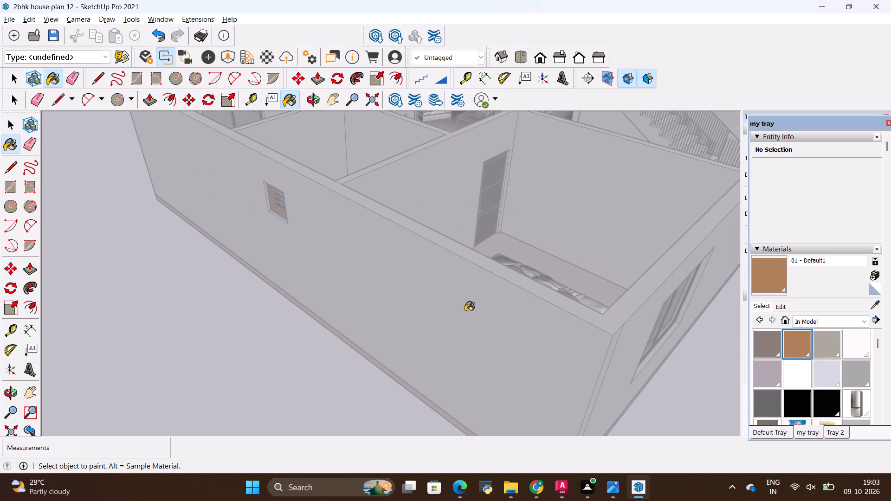
{"action": "key", "text": "space"}
{"action": "left_click", "coordinate": [222, 366]}
Inspect the house exterior and the ceiling panel's painted border and rings from below.
{"action": "scroll", "coordinate": [237, 361], "scroll_direction": "down", "scroll_amount": 5}
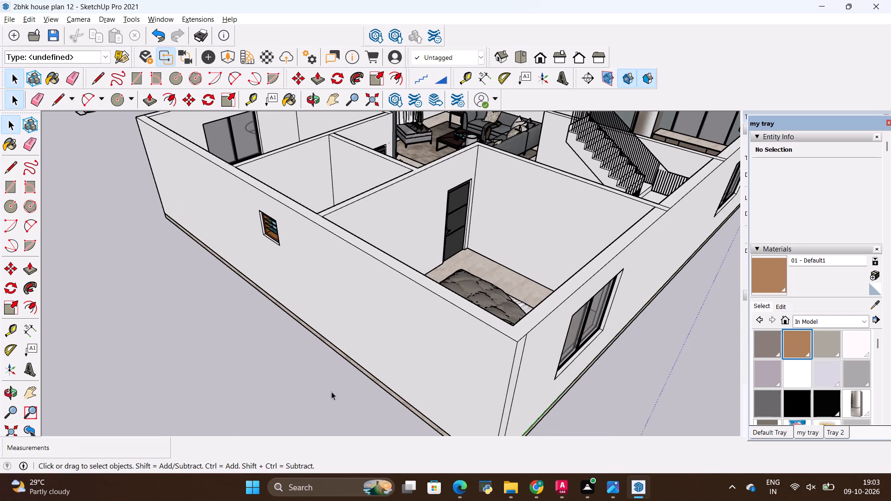
{"action": "middle_click_drag", "start_coordinate": [331, 392], "coordinate": [338, 258]}
{"action": "scroll", "coordinate": [338, 258], "scroll_direction": "down", "scroll_amount": 1}
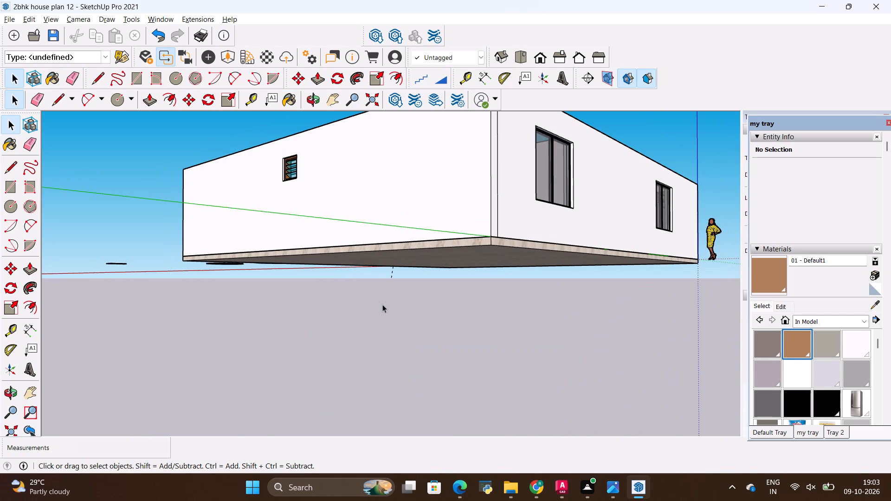
{"action": "middle_click_drag", "start_coordinate": [390, 254], "coordinate": [385, 359], "text": "shift"}
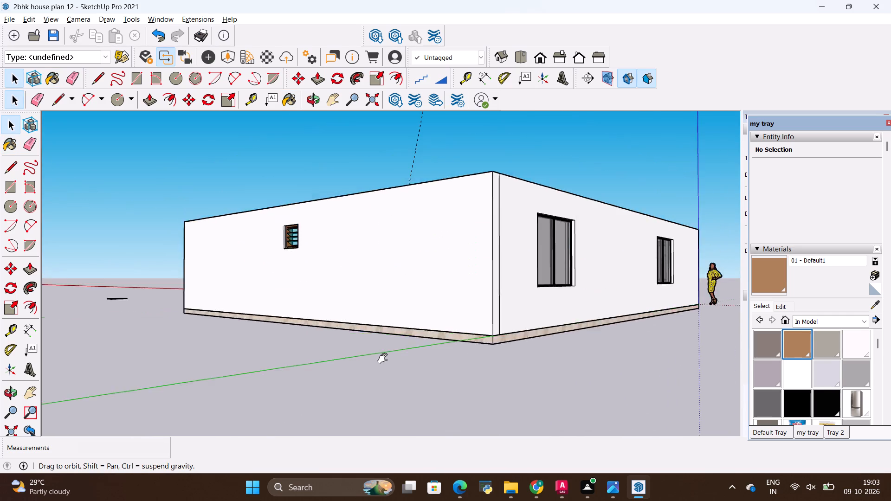
{"action": "middle_click_drag", "start_coordinate": [385, 359], "coordinate": [379, 389], "text": "shift"}
{"action": "middle_click_drag", "start_coordinate": [400, 129], "coordinate": [411, 237], "text": "shift"}
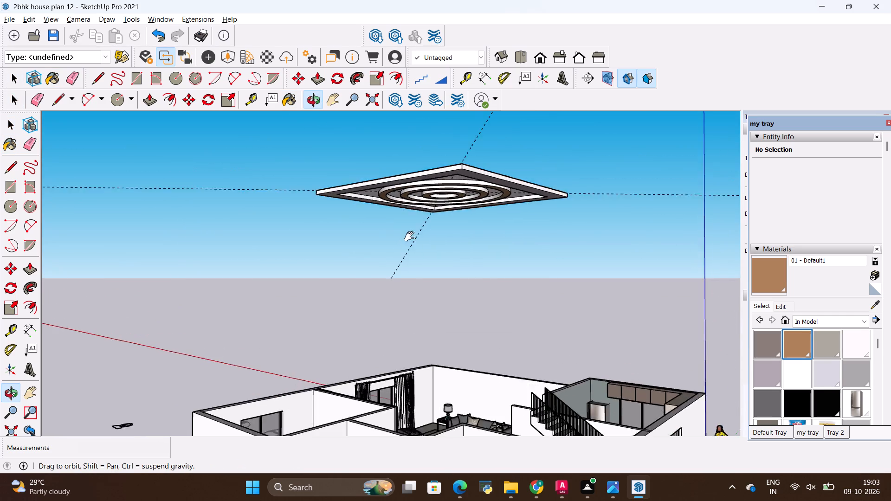
{"action": "middle_click_drag", "start_coordinate": [411, 237], "coordinate": [400, 317], "text": "shift"}
{"action": "middle_click_drag", "start_coordinate": [400, 317], "coordinate": [406, 212]}
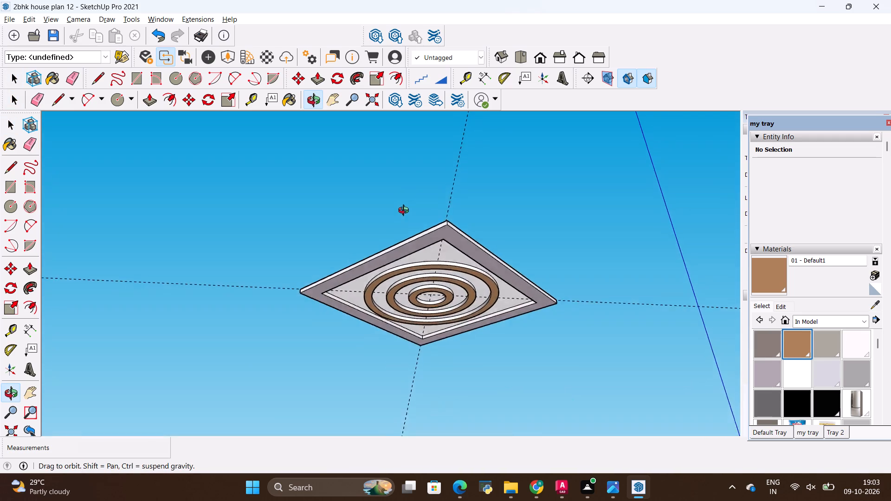
{"action": "middle_click_drag", "start_coordinate": [406, 212], "coordinate": [389, 219]}
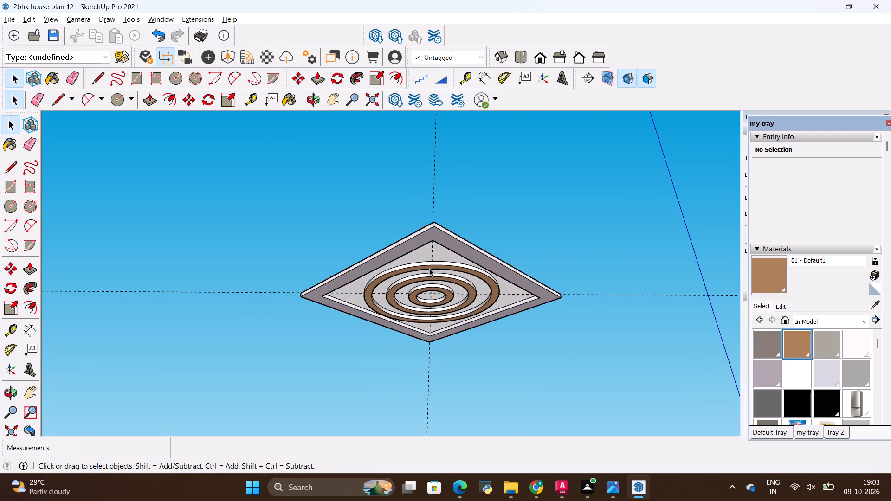
{"action": "scroll", "coordinate": [429, 268], "scroll_direction": "up", "scroll_amount": 7}
{"action": "middle_click_drag", "start_coordinate": [430, 293], "coordinate": [376, 213]}
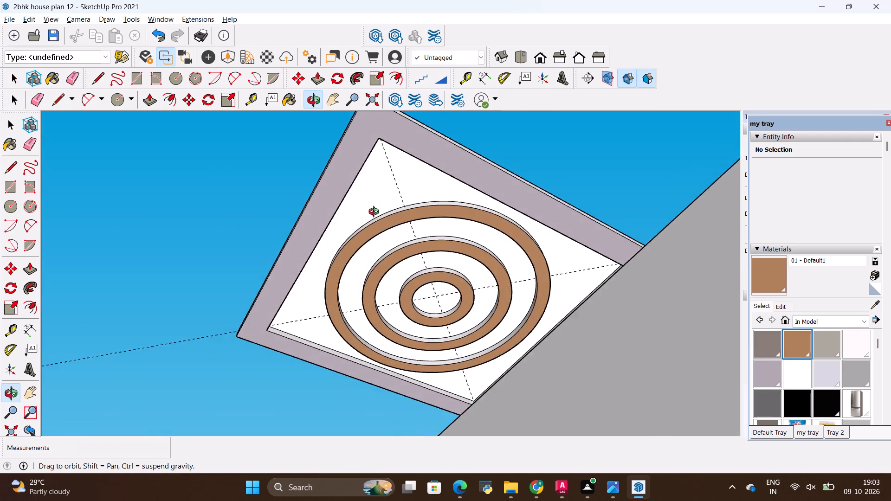
Erase the two dashed diagonal guide lines crossing the ceiling panel from within its group.
{"action": "middle_click_drag", "start_coordinate": [376, 213], "coordinate": [342, 270]}
{"action": "scroll", "coordinate": [430, 298], "scroll_direction": "up", "scroll_amount": 4}
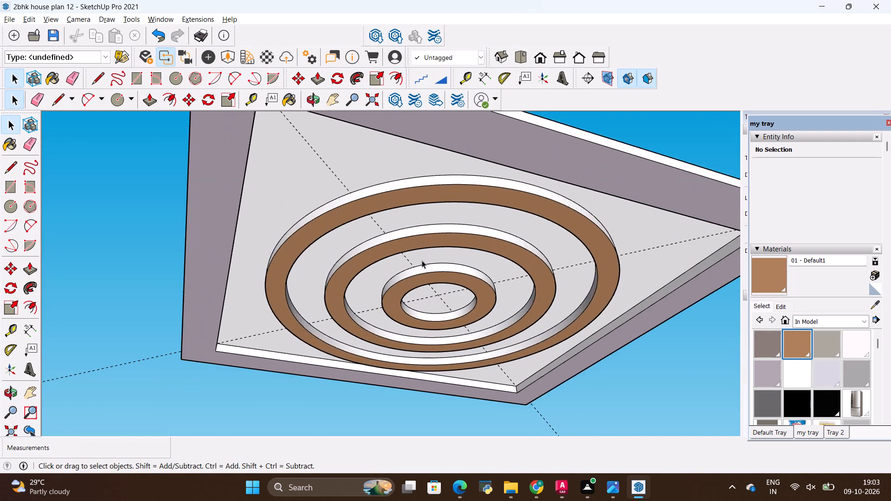
{"action": "scroll", "coordinate": [421, 260], "scroll_direction": "down", "scroll_amount": 5}
{"action": "middle_click_drag", "start_coordinate": [450, 234], "coordinate": [436, 236]}
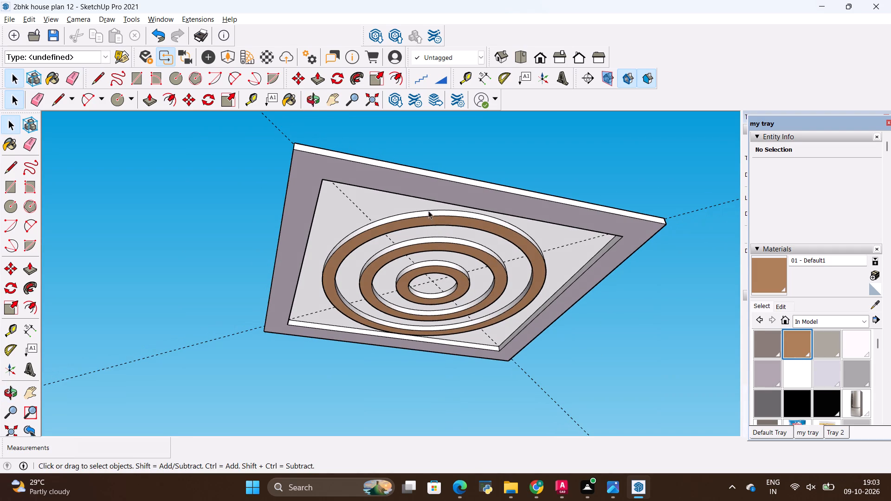
{"action": "key", "text": "e"}
{"action": "scroll", "coordinate": [353, 193], "scroll_direction": "up", "scroll_amount": 2}
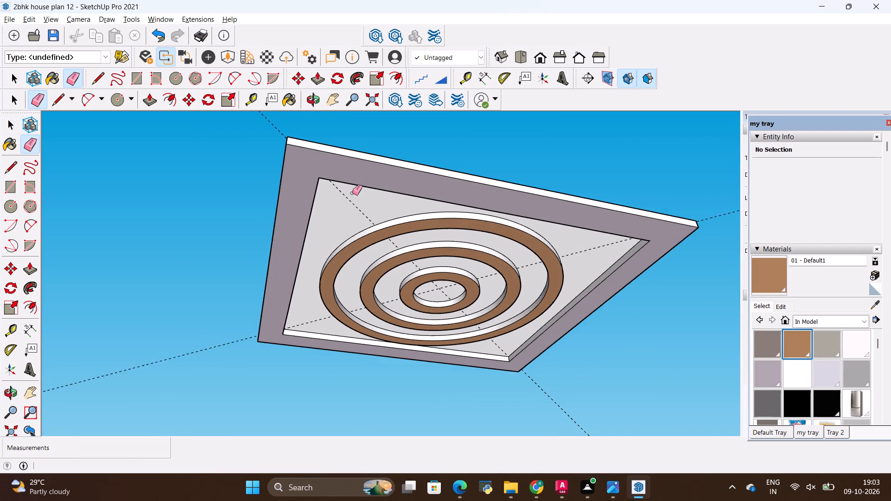
{"action": "scroll", "coordinate": [352, 193], "scroll_direction": "up", "scroll_amount": 1}
{"action": "left_click_drag", "start_coordinate": [358, 199], "coordinate": [346, 212]}
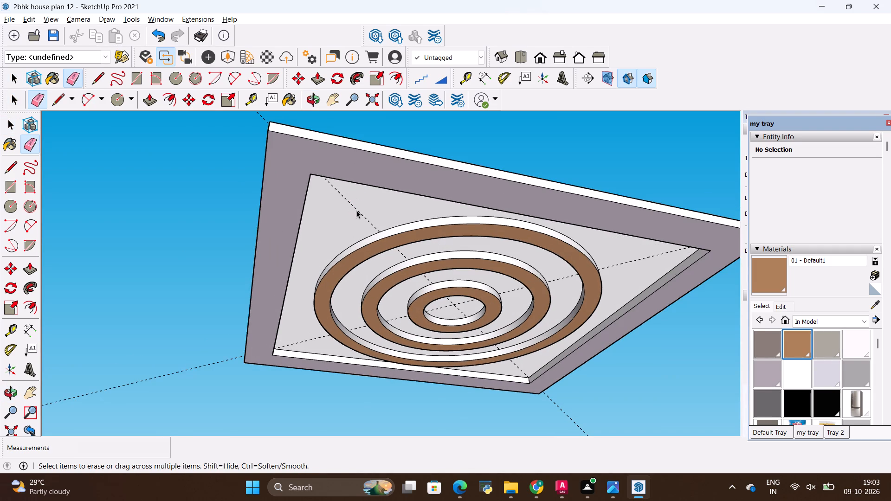
{"action": "key", "text": "space"}
{"action": "double_click", "coordinate": [360, 210]}
{"action": "key", "text": "e"}
{"action": "left_click_drag", "start_coordinate": [361, 209], "coordinate": [353, 217]}
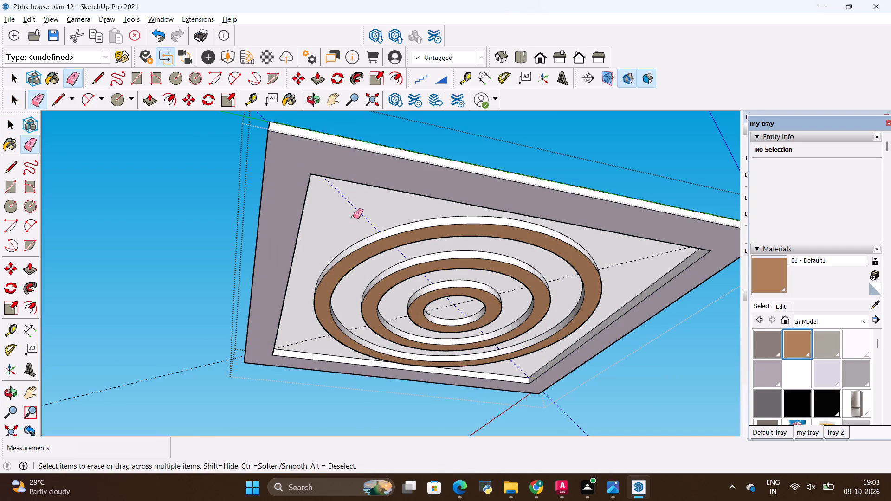
{"action": "left_click_drag", "start_coordinate": [353, 217], "coordinate": [353, 217]}
{"action": "left_click_drag", "start_coordinate": [624, 252], "coordinate": [626, 267]}
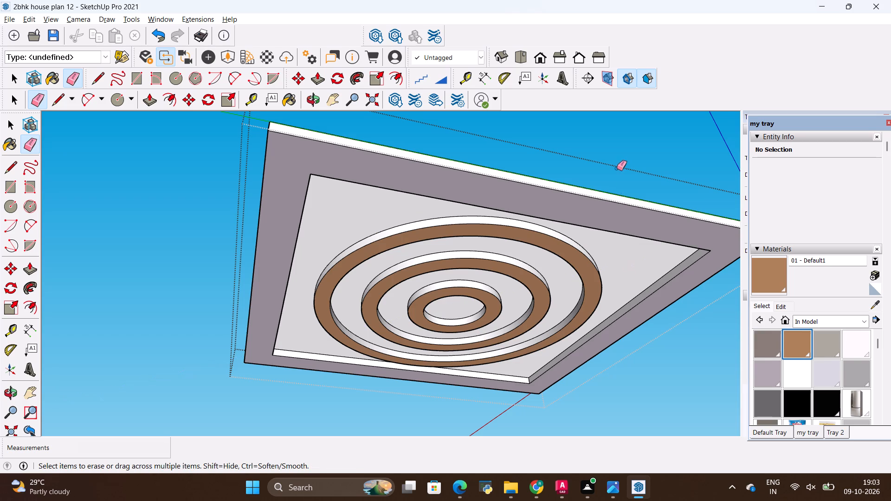
{"action": "key", "text": "space"}
{"action": "left_click", "coordinate": [623, 142]}
Examine the ceiling panel's border and concentric rings from below, from the side and from above.
{"action": "scroll", "coordinate": [607, 179], "scroll_direction": "down", "scroll_amount": 5}
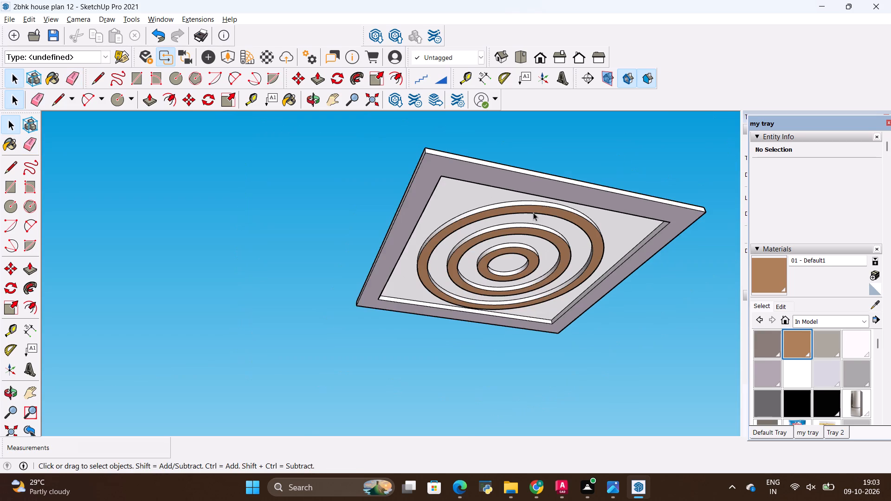
{"action": "middle_click_drag", "start_coordinate": [533, 212], "coordinate": [513, 214]}
{"action": "scroll", "coordinate": [572, 158], "scroll_direction": "up", "scroll_amount": 5}
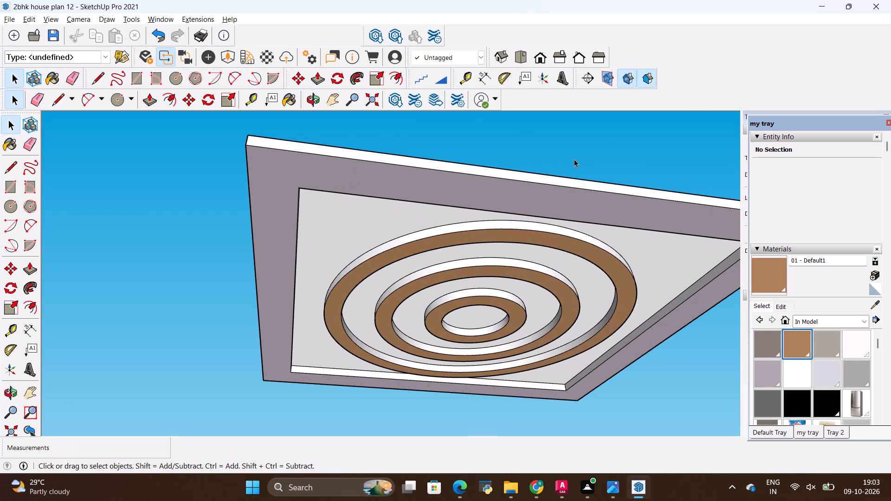
{"action": "scroll", "coordinate": [589, 263], "scroll_direction": "up", "scroll_amount": 3}
{"action": "middle_click_drag", "start_coordinate": [541, 313], "coordinate": [473, 224]}
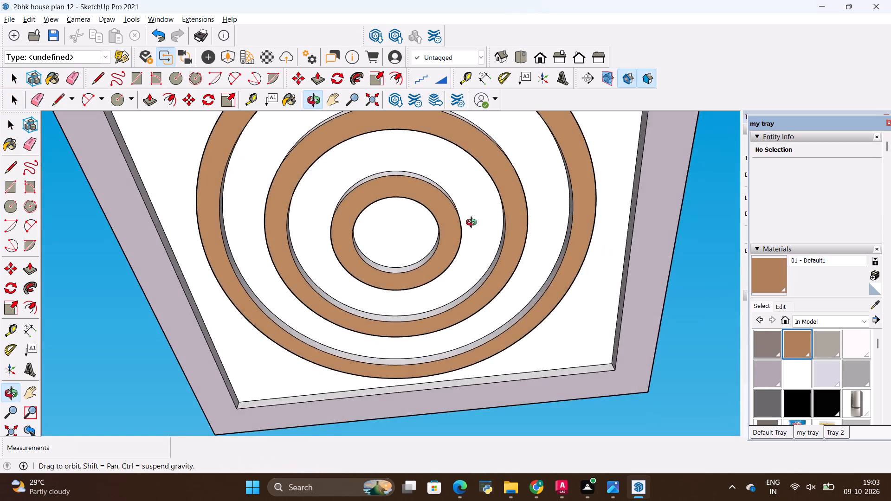
{"action": "middle_click_drag", "start_coordinate": [473, 224], "coordinate": [634, 300]}
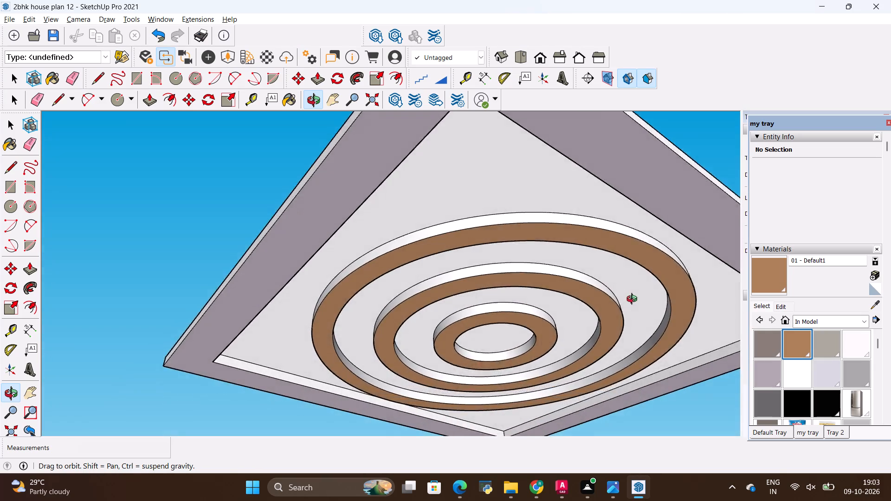
{"action": "middle_click_drag", "start_coordinate": [634, 300], "coordinate": [680, 365]}
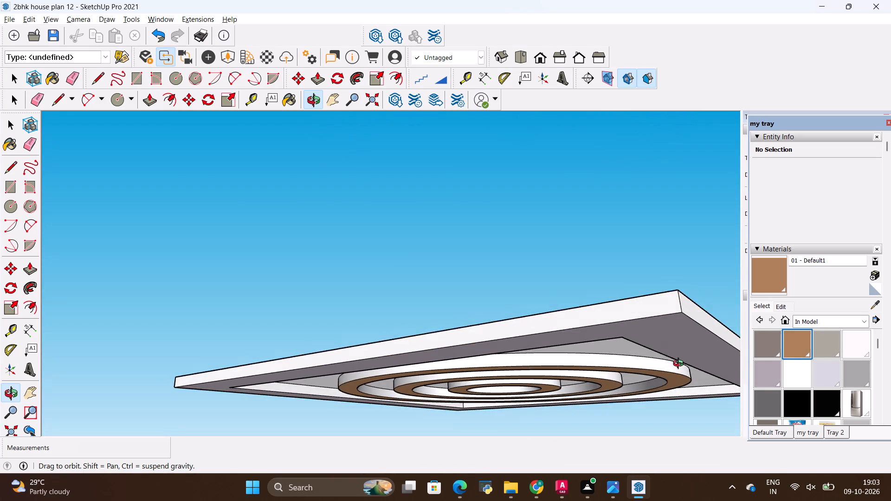
{"action": "middle_click_drag", "start_coordinate": [680, 365], "coordinate": [678, 242]}
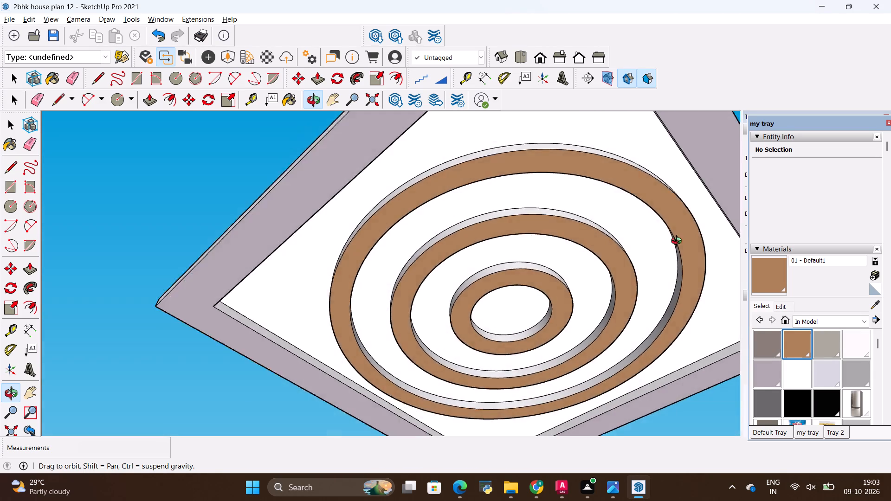
{"action": "middle_click_drag", "start_coordinate": [678, 242], "coordinate": [562, 217]}
{"action": "scroll", "coordinate": [326, 292], "scroll_direction": "down", "scroll_amount": 6}
{"action": "scroll", "coordinate": [333, 284], "scroll_direction": "up", "scroll_amount": 5}
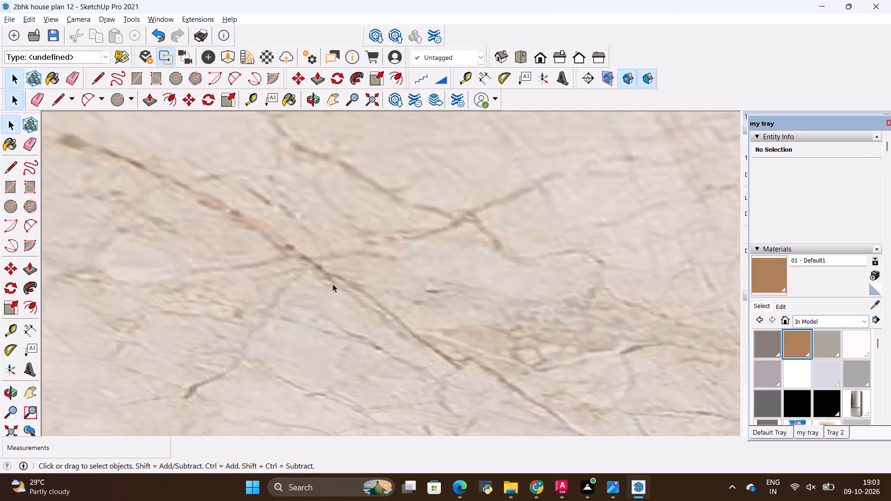
{"action": "scroll", "coordinate": [333, 284], "scroll_direction": "up", "scroll_amount": 20}
{"action": "scroll", "coordinate": [333, 284], "scroll_direction": "up", "scroll_amount": 17}
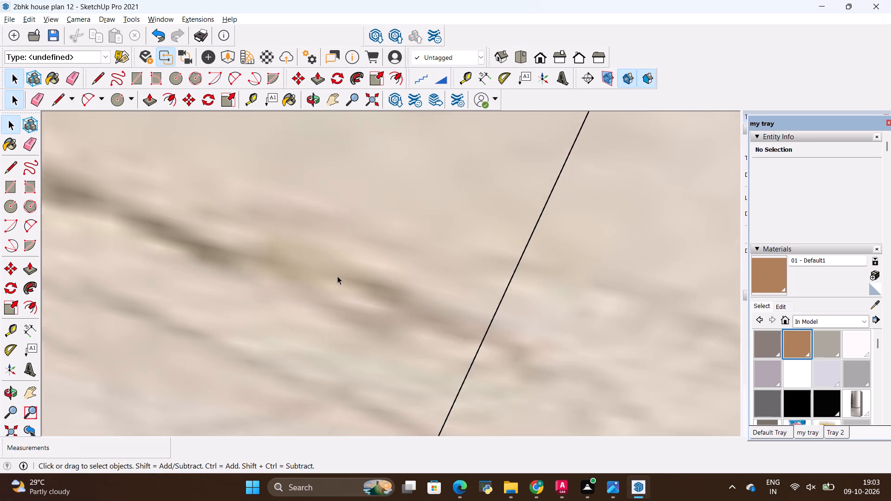
{"action": "scroll", "coordinate": [337, 276], "scroll_direction": "up", "scroll_amount": 17}
{"action": "scroll", "coordinate": [341, 277], "scroll_direction": "down", "scroll_amount": 5}
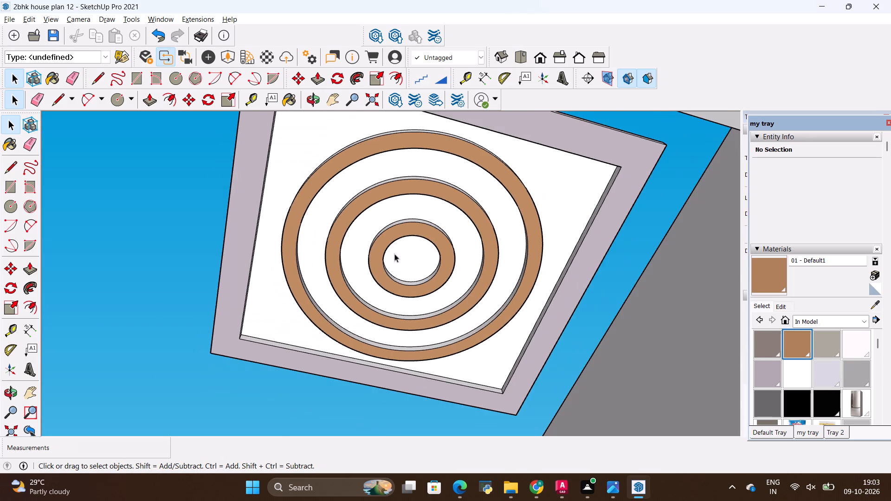
{"action": "middle_click_drag", "start_coordinate": [394, 254], "coordinate": [283, 384]}
{"action": "middle_click_drag", "start_coordinate": [442, 200], "coordinate": [442, 200]}
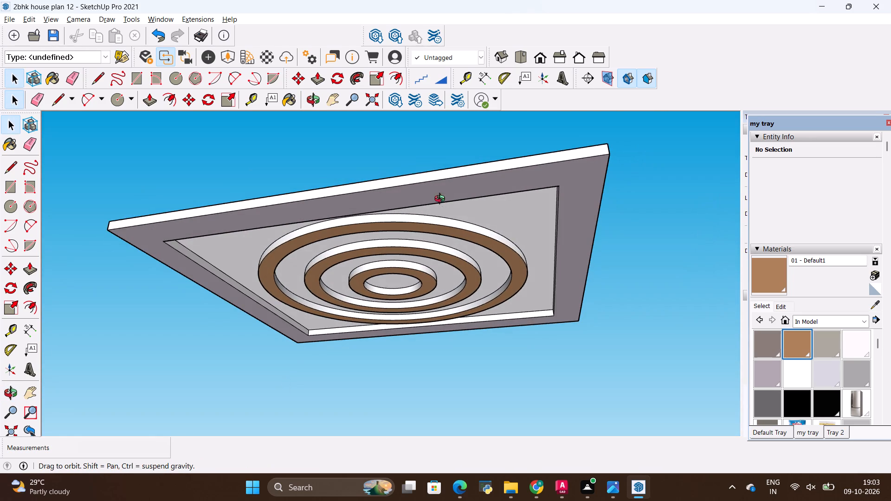
{"action": "middle_click_drag", "start_coordinate": [442, 200], "coordinate": [458, 344]}
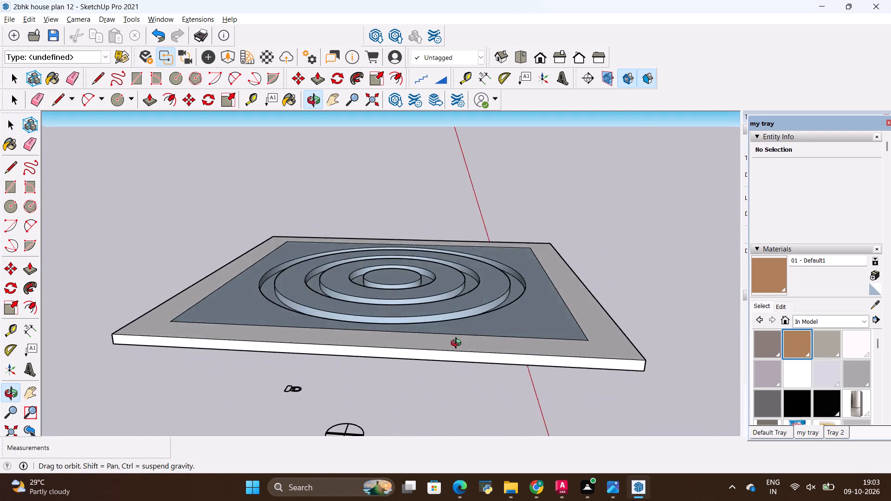
{"action": "middle_click_drag", "start_coordinate": [458, 344], "coordinate": [512, 363]}
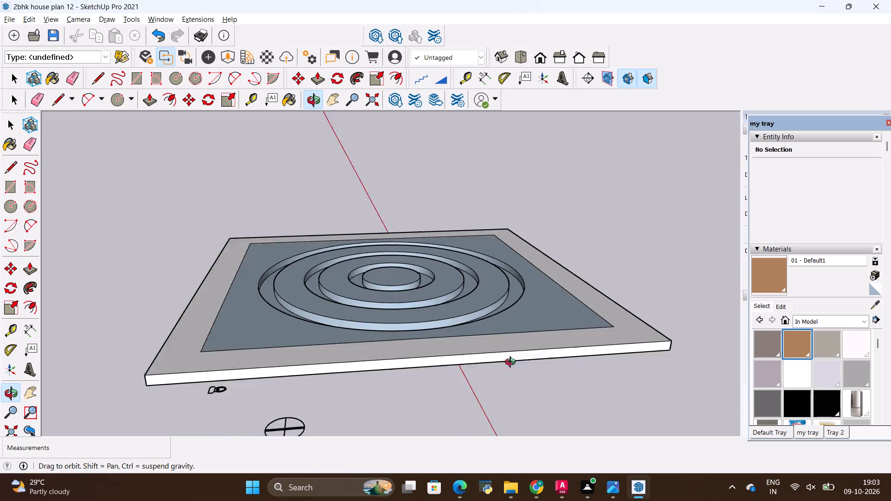
{"action": "middle_click_drag", "start_coordinate": [512, 363], "coordinate": [517, 374]}
Examine the whole furnished house and the raised ceiling panel's position above the living area.
{"action": "scroll", "coordinate": [475, 280], "scroll_direction": "down", "scroll_amount": 6}
{"action": "scroll", "coordinate": [427, 248], "scroll_direction": "up", "scroll_amount": 1}
{"action": "middle_click_drag", "start_coordinate": [427, 250], "coordinate": [415, 394]}
{"action": "scroll", "coordinate": [380, 266], "scroll_direction": "down", "scroll_amount": 12}
{"action": "middle_click_drag", "start_coordinate": [319, 389], "coordinate": [319, 392]}
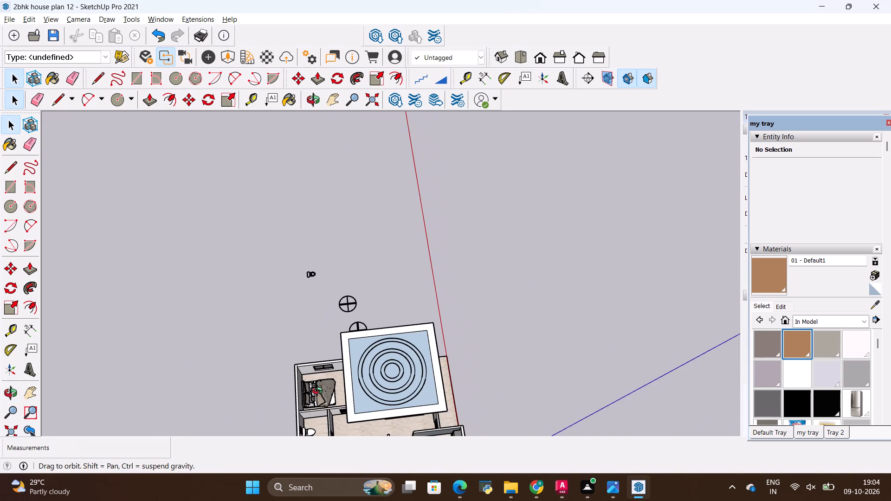
{"action": "middle_click_drag", "start_coordinate": [319, 392], "coordinate": [592, 250]}
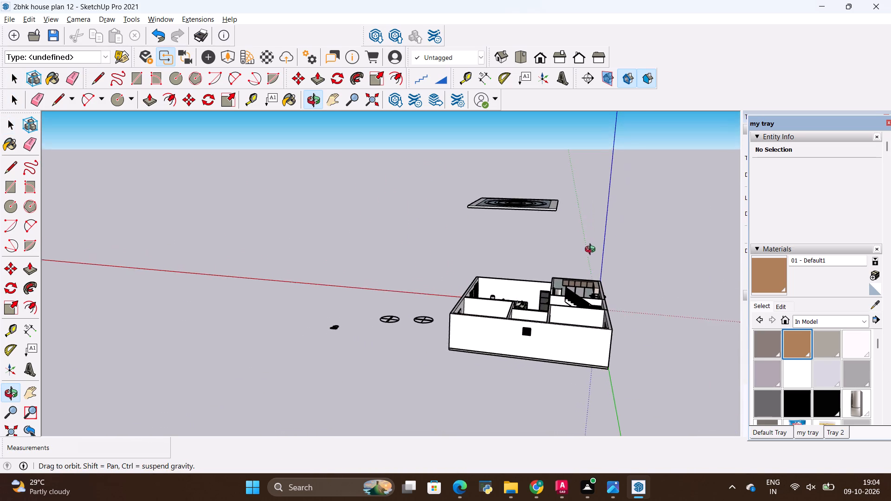
{"action": "middle_click_drag", "start_coordinate": [592, 250], "coordinate": [585, 309]}
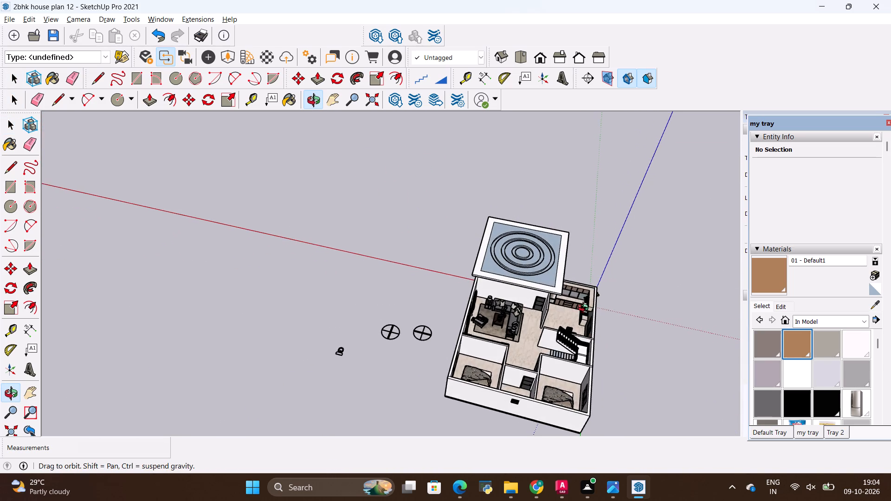
{"action": "middle_click_drag", "start_coordinate": [585, 309], "coordinate": [548, 221]}
{"action": "scroll", "coordinate": [503, 369], "scroll_direction": "down", "scroll_amount": 6}
{"action": "scroll", "coordinate": [511, 361], "scroll_direction": "up", "scroll_amount": 5}
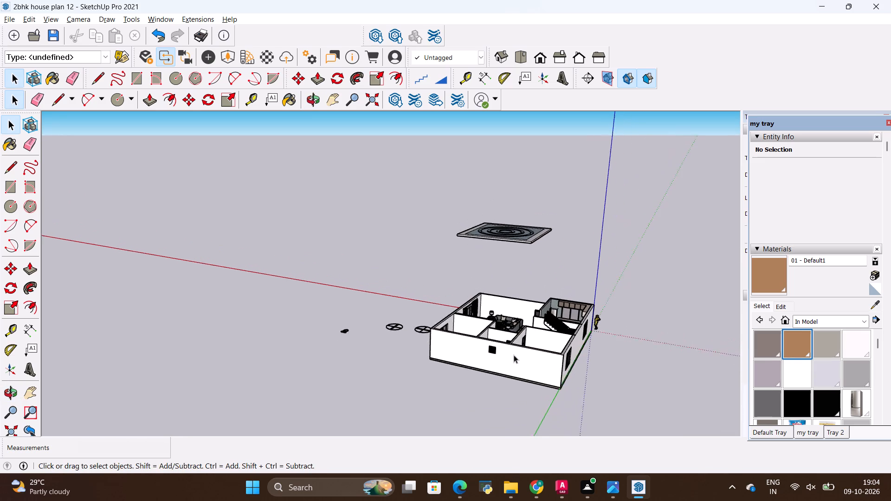
{"action": "scroll", "coordinate": [514, 355], "scroll_direction": "up", "scroll_amount": 20}
{"action": "scroll", "coordinate": [514, 355], "scroll_direction": "up", "scroll_amount": 4}
{"action": "scroll", "coordinate": [513, 317], "scroll_direction": "up", "scroll_amount": 4}
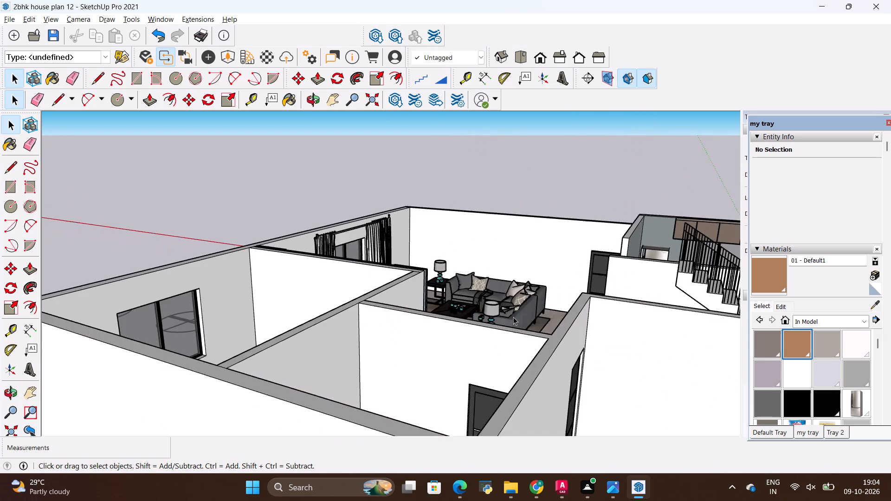
{"action": "scroll", "coordinate": [513, 317], "scroll_direction": "down", "scroll_amount": 20}
{"action": "scroll", "coordinate": [513, 317], "scroll_direction": "down", "scroll_amount": 6}
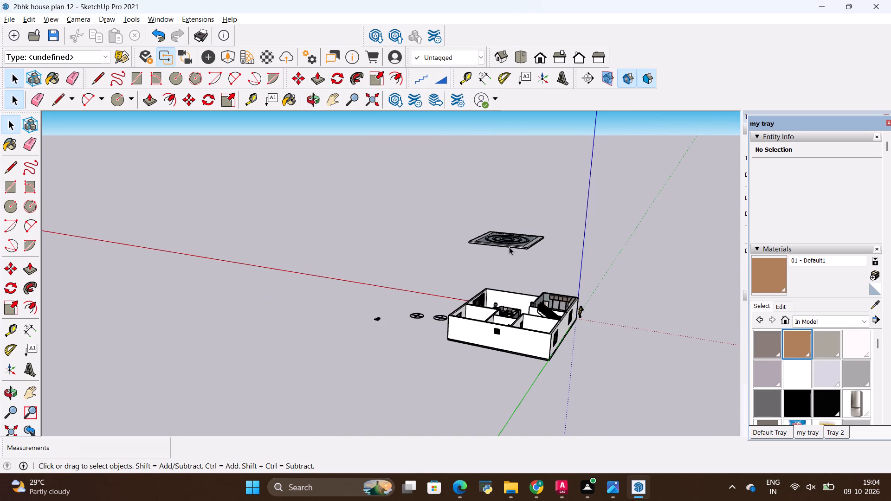
Move the ceiling panel about 27' 5 1/2" by its corner, down onto the corner of the living-area walls.
{"action": "middle_click_drag", "start_coordinate": [509, 246], "coordinate": [541, 346]}
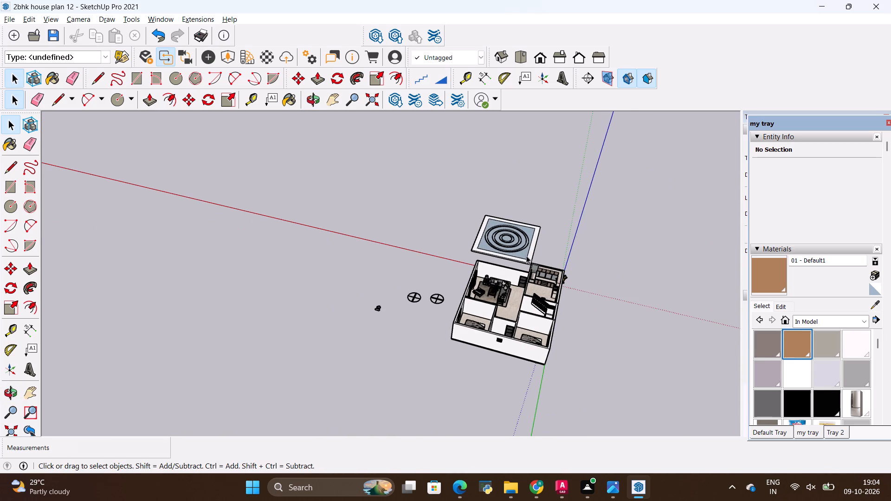
{"action": "left_click", "coordinate": [525, 256]}
{"action": "key", "text": "m"}
{"action": "scroll", "coordinate": [517, 268], "scroll_direction": "up", "scroll_amount": 2}
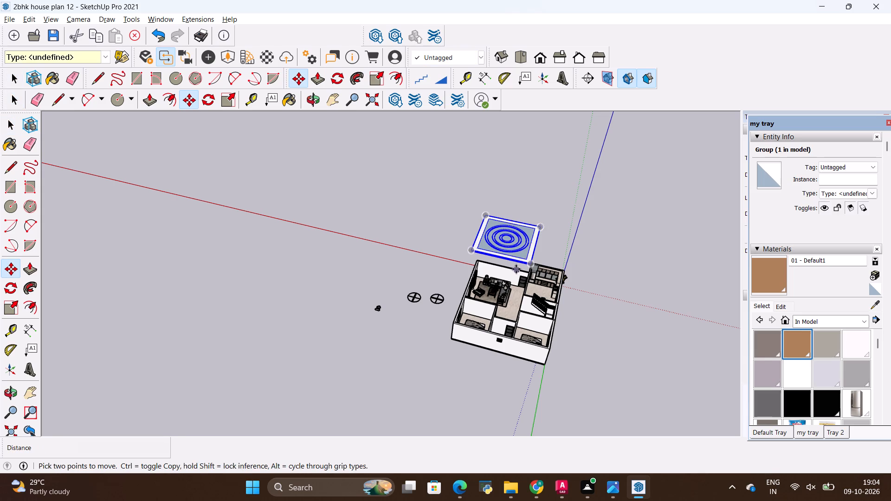
{"action": "scroll", "coordinate": [516, 269], "scroll_direction": "up", "scroll_amount": 10}
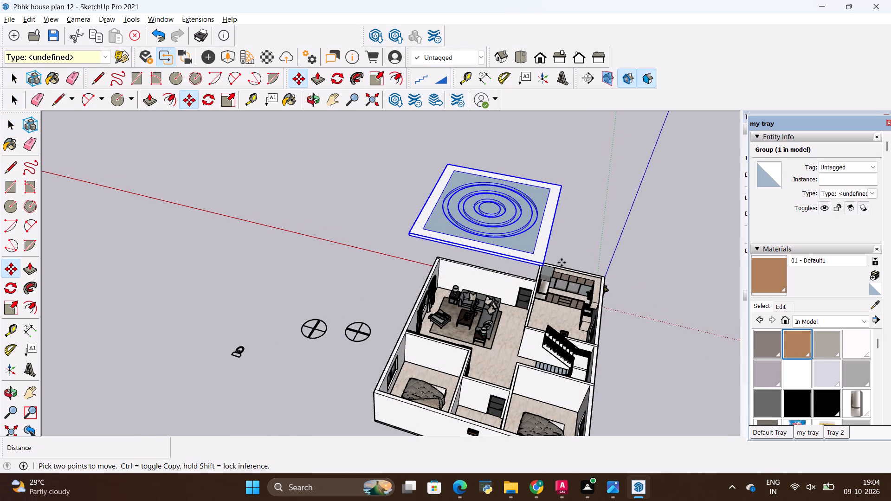
{"action": "scroll", "coordinate": [562, 263], "scroll_direction": "up", "scroll_amount": 5}
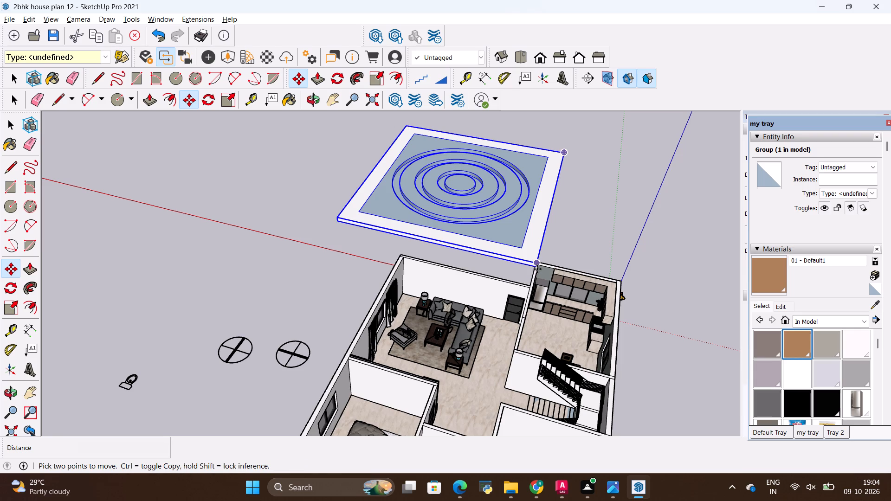
{"action": "left_click", "coordinate": [338, 213]}
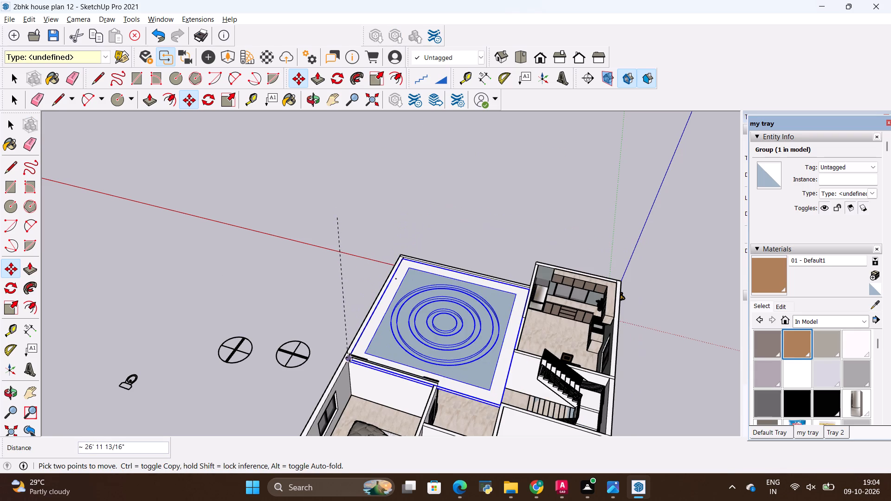
{"action": "scroll", "coordinate": [349, 356], "scroll_direction": "up", "scroll_amount": 16}
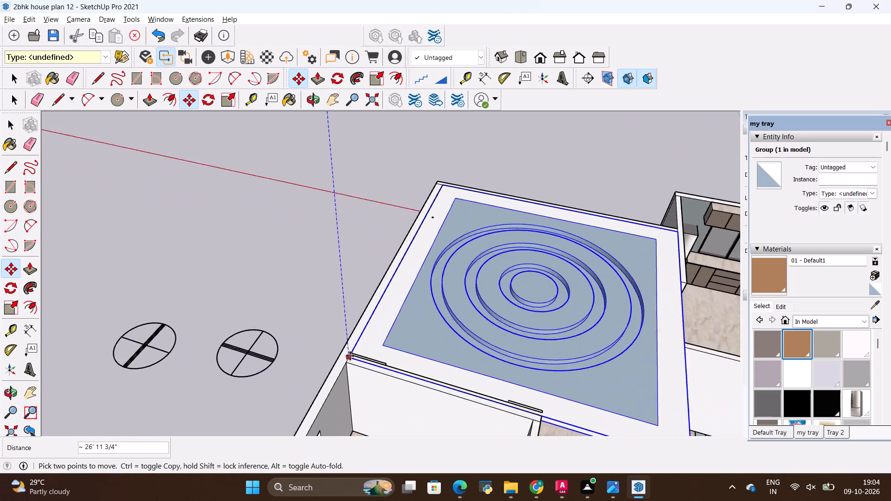
{"action": "scroll", "coordinate": [350, 356], "scroll_direction": "up", "scroll_amount": 9}
{"action": "left_click", "coordinate": [349, 367]}
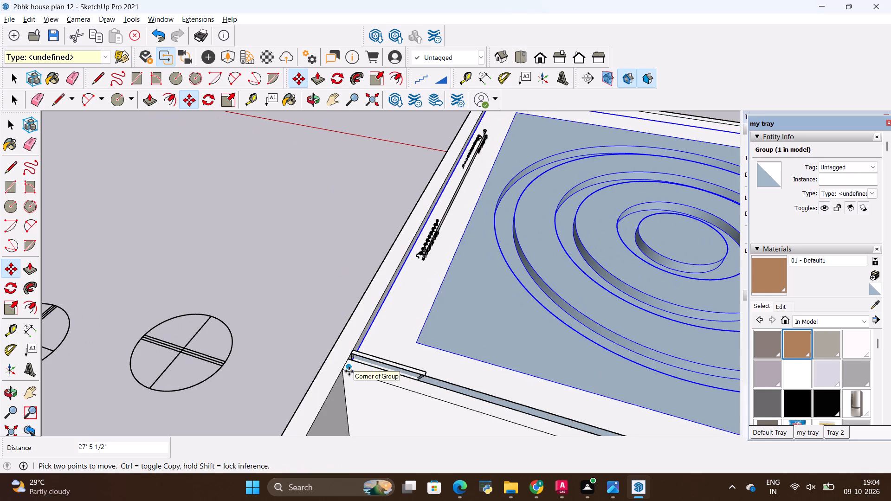
Move the ceiling panel about 5 3/4" so its corner meets the inner top corner of the living-area wall.
{"action": "scroll", "coordinate": [363, 365], "scroll_direction": "up", "scroll_amount": 1}
{"action": "middle_click_drag", "start_coordinate": [363, 365], "coordinate": [248, 395]}
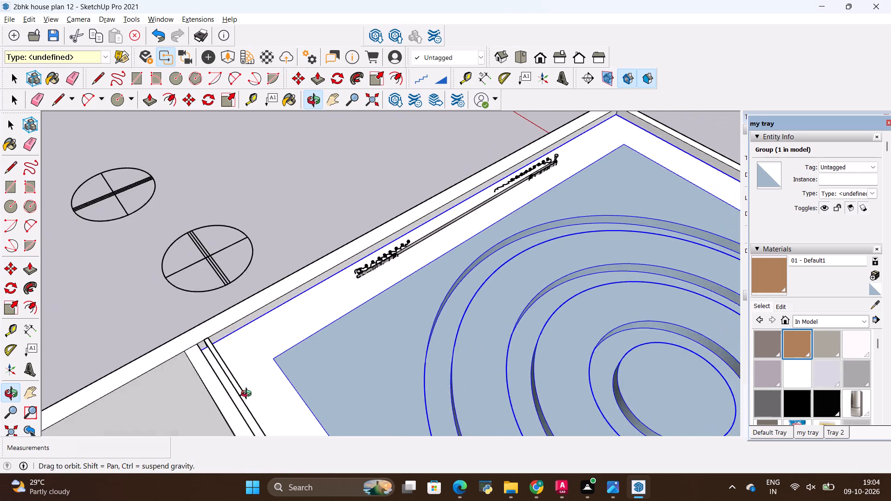
{"action": "middle_click_drag", "start_coordinate": [248, 395], "coordinate": [227, 394]}
{"action": "scroll", "coordinate": [187, 331], "scroll_direction": "up", "scroll_amount": 13}
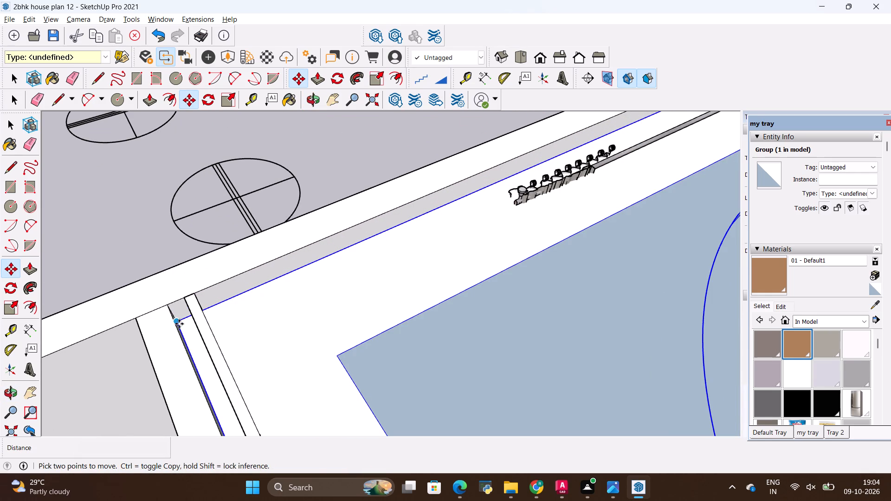
{"action": "left_click", "coordinate": [179, 323]}
{"action": "left_click", "coordinate": [170, 307]}
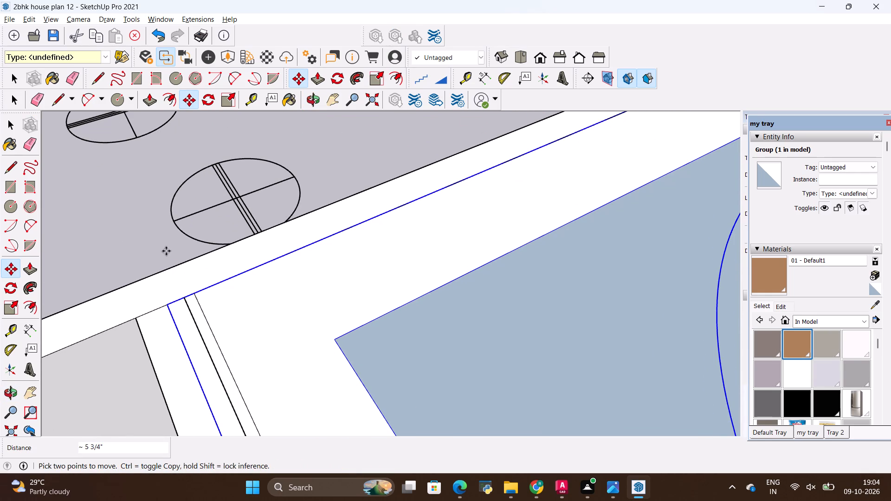
{"action": "key", "text": "space"}
{"action": "left_click", "coordinate": [157, 250]}
{"action": "scroll", "coordinate": [192, 243], "scroll_direction": "down", "scroll_amount": 17}
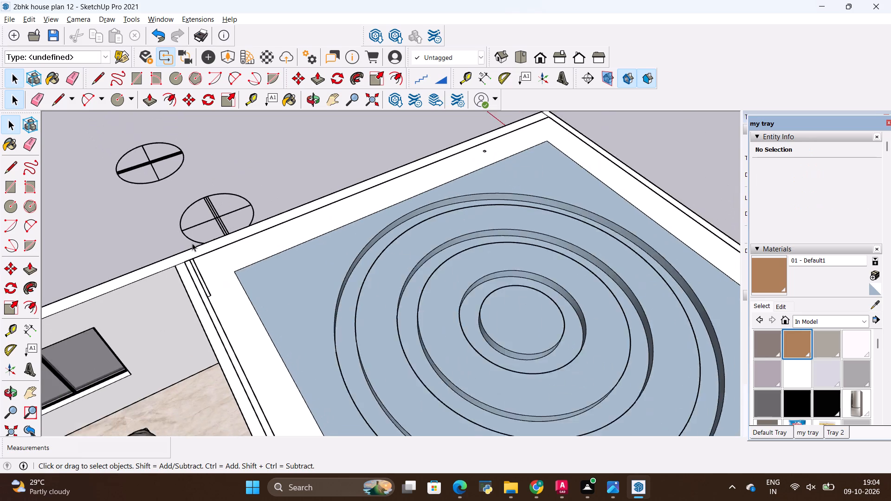
Examine the fitted ceiling panel from above and the living-area sofa, side tables, rug and curtained window beneath it.
{"action": "scroll", "coordinate": [193, 243], "scroll_direction": "down", "scroll_amount": 20}
{"action": "middle_click_drag", "start_coordinate": [339, 348], "coordinate": [341, 263]}
{"action": "scroll", "coordinate": [346, 295], "scroll_direction": "up", "scroll_amount": 7}
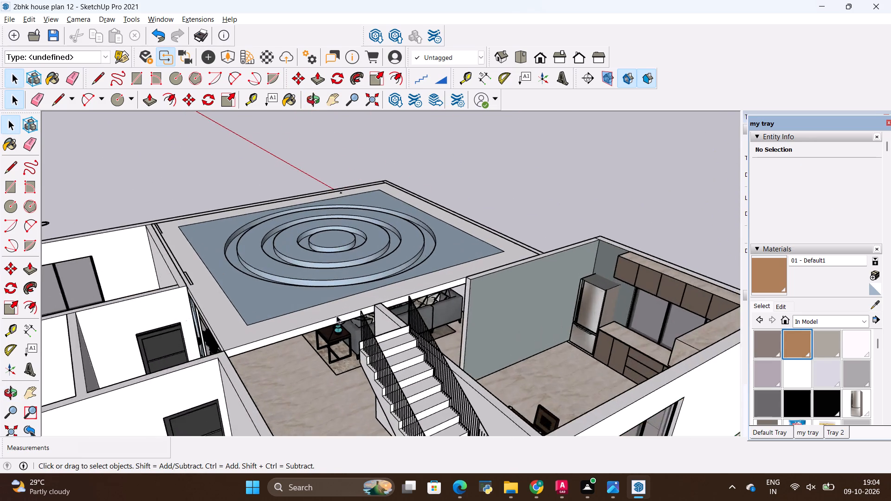
{"action": "scroll", "coordinate": [336, 315], "scroll_direction": "up", "scroll_amount": 8}
{"action": "middle_click_drag", "start_coordinate": [339, 368], "coordinate": [352, 341]}
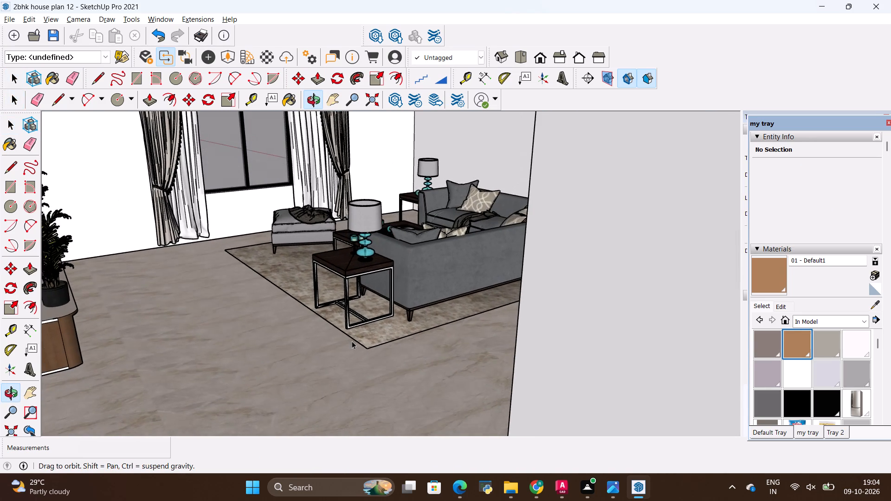
{"action": "scroll", "coordinate": [326, 281], "scroll_direction": "up", "scroll_amount": 1}
{"action": "middle_click_drag", "start_coordinate": [326, 279], "coordinate": [330, 340], "text": "shift"}
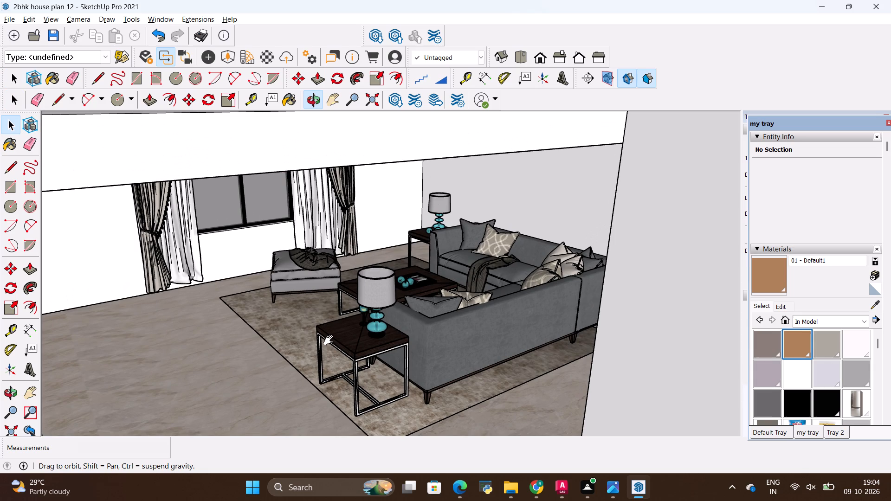
{"action": "middle_click_drag", "start_coordinate": [330, 340], "coordinate": [333, 329], "text": "shift"}
{"action": "middle_click_drag", "start_coordinate": [351, 310], "coordinate": [399, 283]}
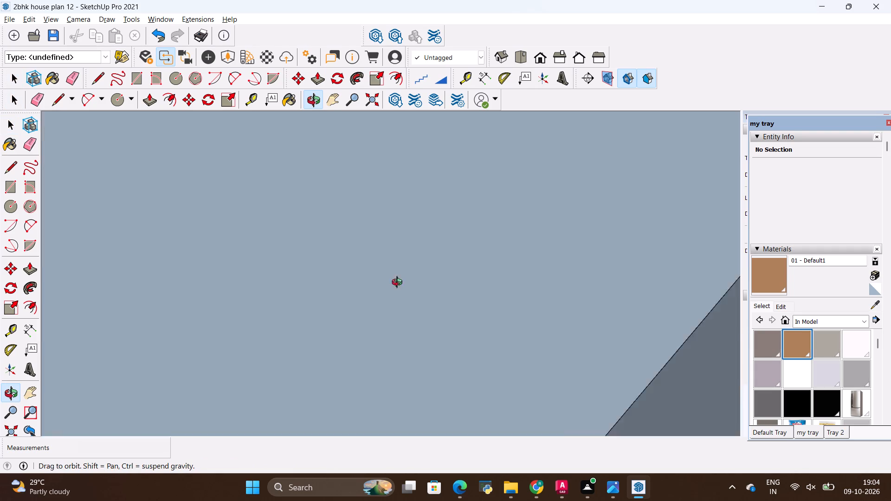
{"action": "middle_click_drag", "start_coordinate": [399, 283], "coordinate": [368, 321]}
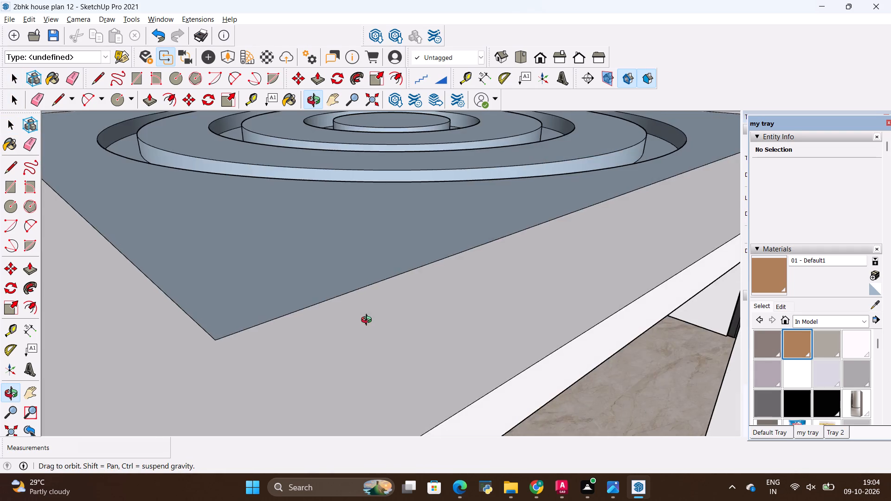
{"action": "middle_click_drag", "start_coordinate": [368, 321], "coordinate": [364, 300]}
{"action": "scroll", "coordinate": [438, 267], "scroll_direction": "up", "scroll_amount": 3}
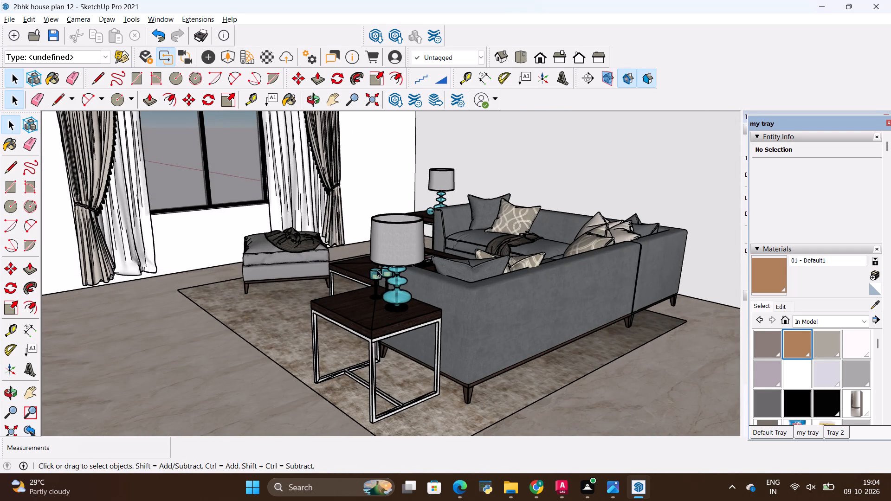
{"action": "middle_click_drag", "start_coordinate": [377, 270], "coordinate": [399, 270]}
{"action": "middle_click_drag", "start_coordinate": [262, 281], "coordinate": [311, 259], "text": "shift"}
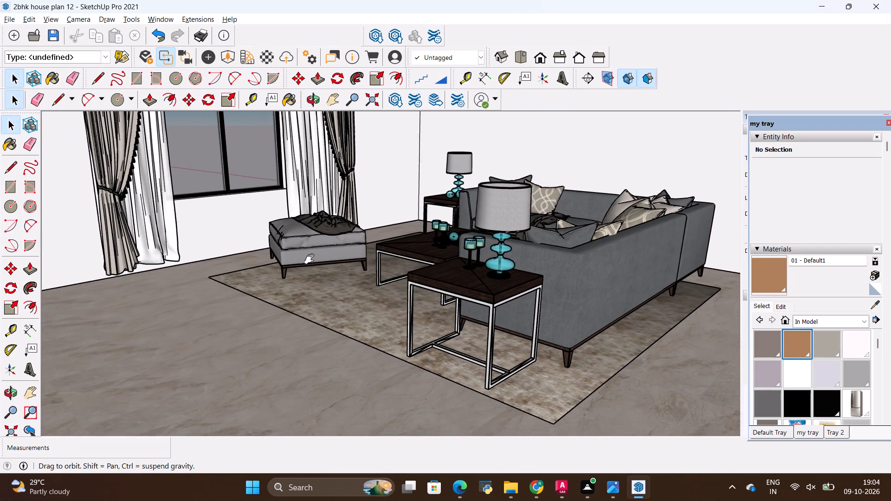
{"action": "middle_click_drag", "start_coordinate": [311, 259], "coordinate": [346, 258], "text": "shift"}
{"action": "middle_click_drag", "start_coordinate": [480, 300], "coordinate": [437, 317]}
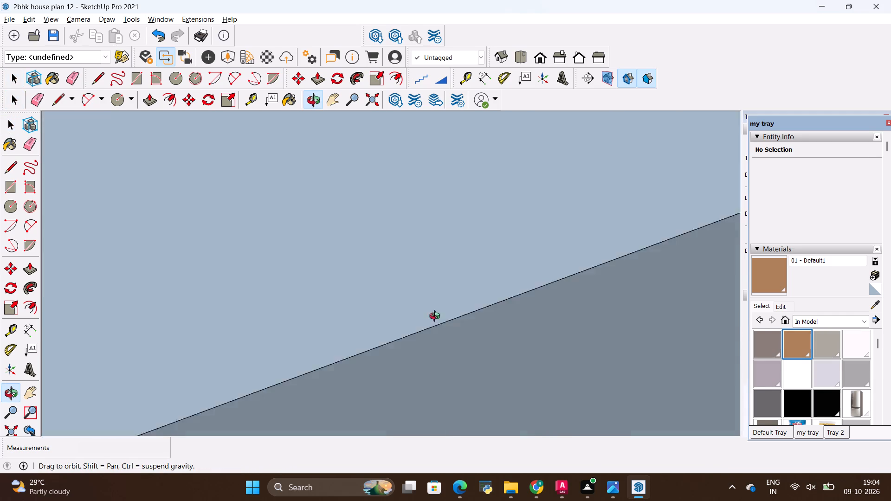
{"action": "middle_click_drag", "start_coordinate": [437, 317], "coordinate": [435, 308]}
{"action": "middle_click_drag", "start_coordinate": [134, 308], "coordinate": [269, 283], "text": "shift"}
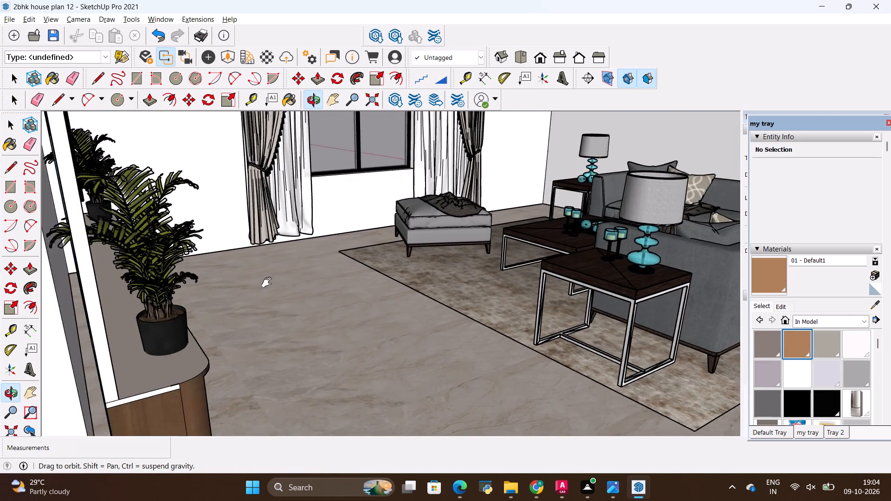
{"action": "middle_click_drag", "start_coordinate": [269, 283], "coordinate": [269, 283], "text": "shift"}
Examine the living-area floor and the marble-backed TV wall with its wooden cabinet and potted plants.
{"action": "scroll", "coordinate": [209, 283], "scroll_direction": "up", "scroll_amount": 10}
{"action": "middle_click_drag", "start_coordinate": [349, 273], "coordinate": [327, 275]}
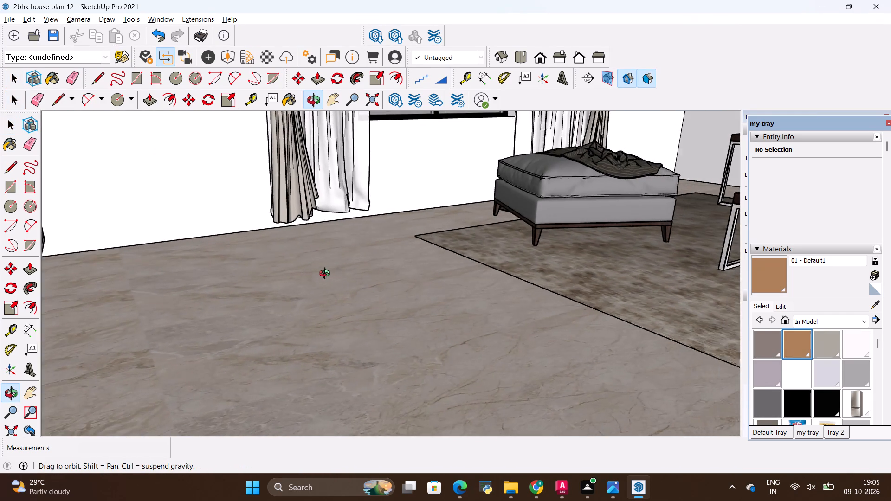
{"action": "middle_click_drag", "start_coordinate": [327, 275], "coordinate": [221, 306]}
{"action": "scroll", "coordinate": [221, 306], "scroll_direction": "up", "scroll_amount": 1}
{"action": "middle_click_drag", "start_coordinate": [169, 369], "coordinate": [490, 337], "text": "shift"}
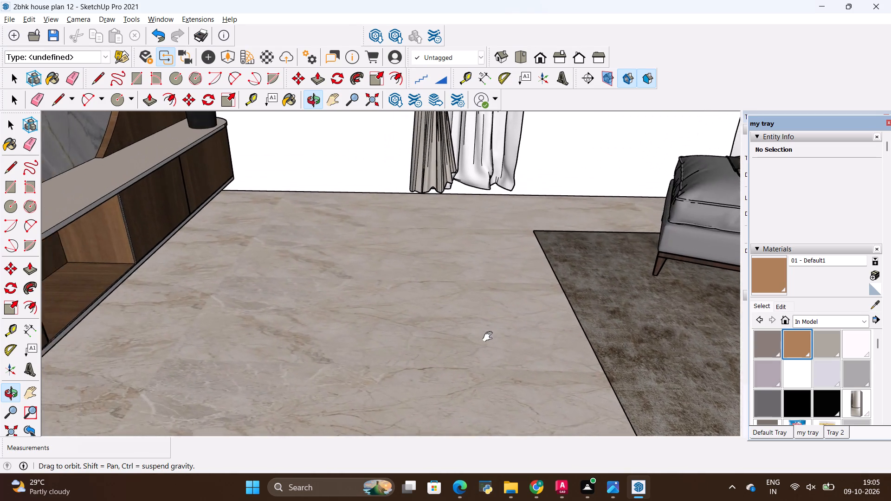
{"action": "middle_click_drag", "start_coordinate": [490, 337], "coordinate": [536, 370], "text": "shift"}
{"action": "middle_click_drag", "start_coordinate": [443, 386], "coordinate": [222, 386]}
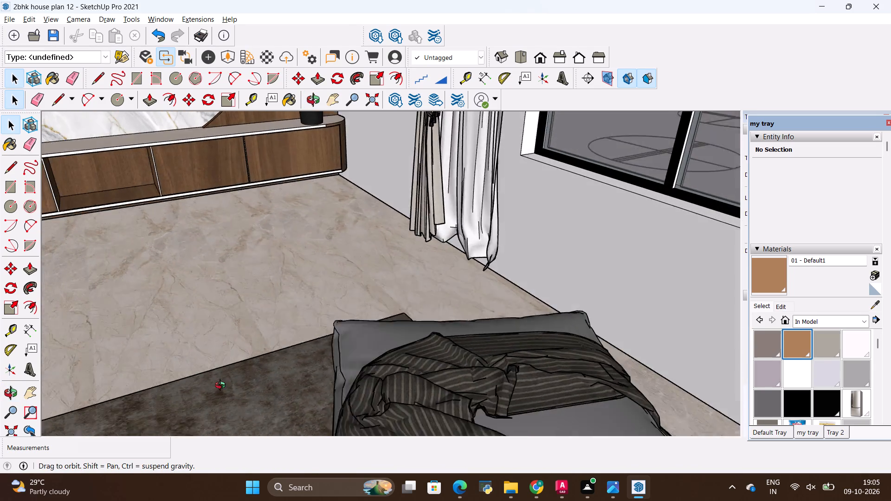
{"action": "middle_click_drag", "start_coordinate": [222, 386], "coordinate": [214, 383]}
{"action": "middle_click_drag", "start_coordinate": [160, 384], "coordinate": [486, 480], "text": "shift"}
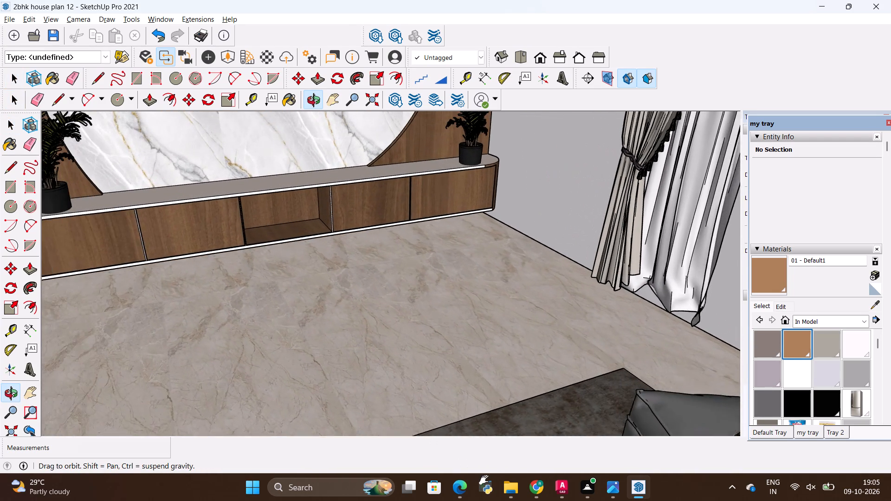
{"action": "middle_click_drag", "start_coordinate": [486, 480], "coordinate": [487, 482], "text": "shift"}
{"action": "scroll", "coordinate": [269, 278], "scroll_direction": "up", "scroll_amount": 1, "text": "shift"}
{"action": "middle_click_drag", "start_coordinate": [269, 278], "coordinate": [338, 425], "text": "shift"}
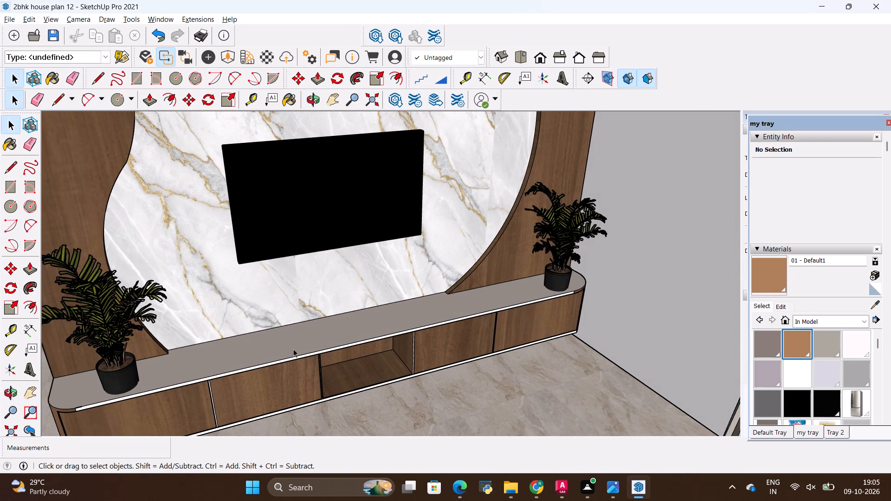
{"action": "middle_click_drag", "start_coordinate": [374, 389], "coordinate": [348, 295], "text": "shift"}
{"action": "middle_click_drag", "start_coordinate": [452, 286], "coordinate": [452, 308]}
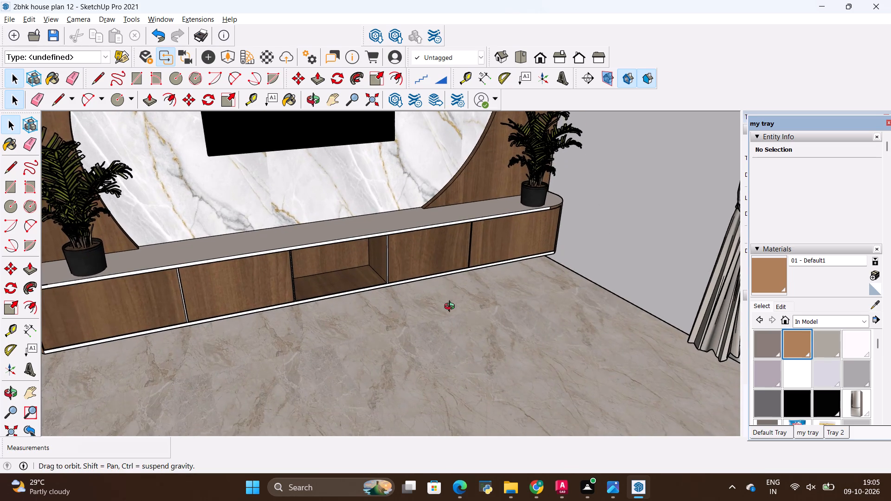
{"action": "middle_click_drag", "start_coordinate": [452, 308], "coordinate": [442, 302]}
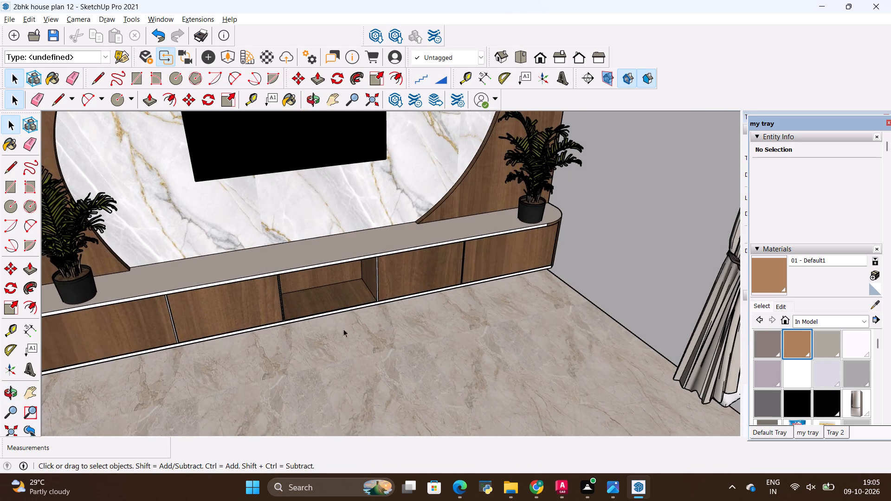
Examine the ceiling panel's brown rings and edges from inside the living area, where it meets the TV wall.
{"action": "scroll", "coordinate": [333, 325], "scroll_direction": "down", "scroll_amount": 3}
{"action": "middle_click_drag", "start_coordinate": [334, 328], "coordinate": [329, 231]}
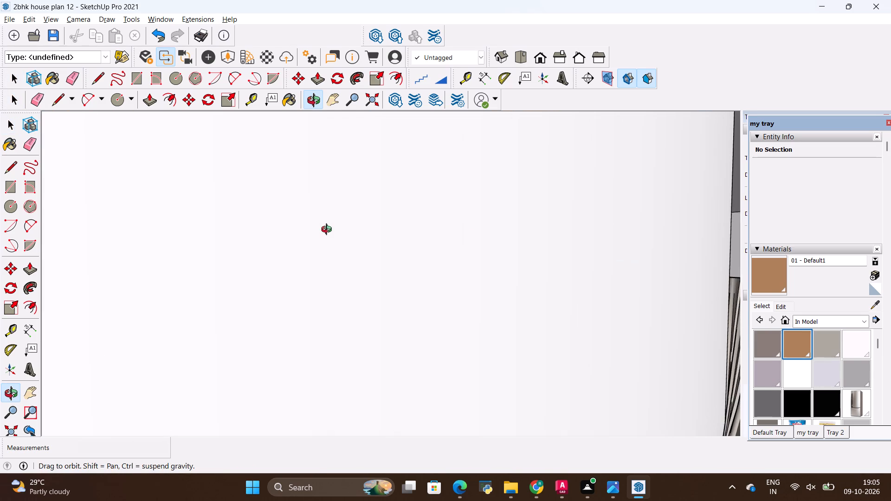
{"action": "middle_click_drag", "start_coordinate": [329, 231], "coordinate": [328, 209]}
{"action": "middle_click_drag", "start_coordinate": [368, 325], "coordinate": [364, 223], "text": "shift"}
{"action": "middle_click_drag", "start_coordinate": [443, 340], "coordinate": [420, 238], "text": "shift"}
{"action": "middle_click_drag", "start_coordinate": [411, 330], "coordinate": [408, 329], "text": "shift"}
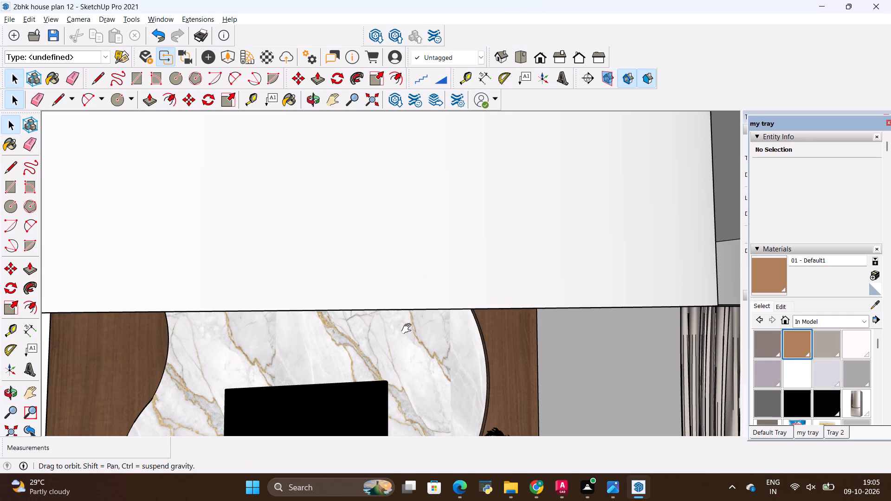
{"action": "middle_click_drag", "start_coordinate": [408, 329], "coordinate": [449, 285], "text": "shift"}
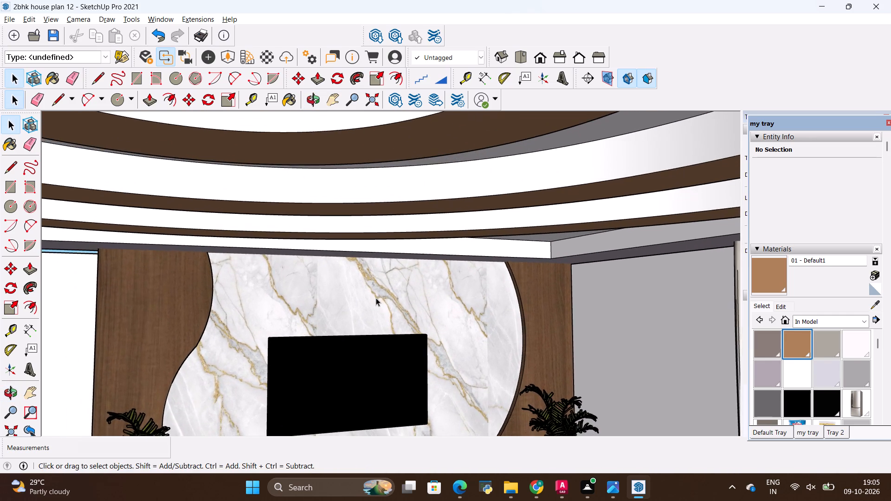
{"action": "scroll", "coordinate": [376, 298], "scroll_direction": "down", "scroll_amount": 4}
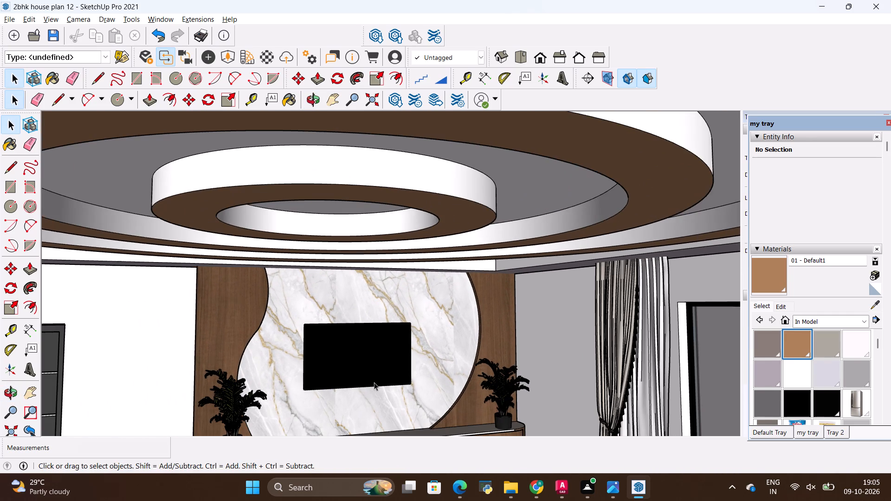
{"action": "middle_click_drag", "start_coordinate": [374, 382], "coordinate": [395, 315], "text": "shift"}
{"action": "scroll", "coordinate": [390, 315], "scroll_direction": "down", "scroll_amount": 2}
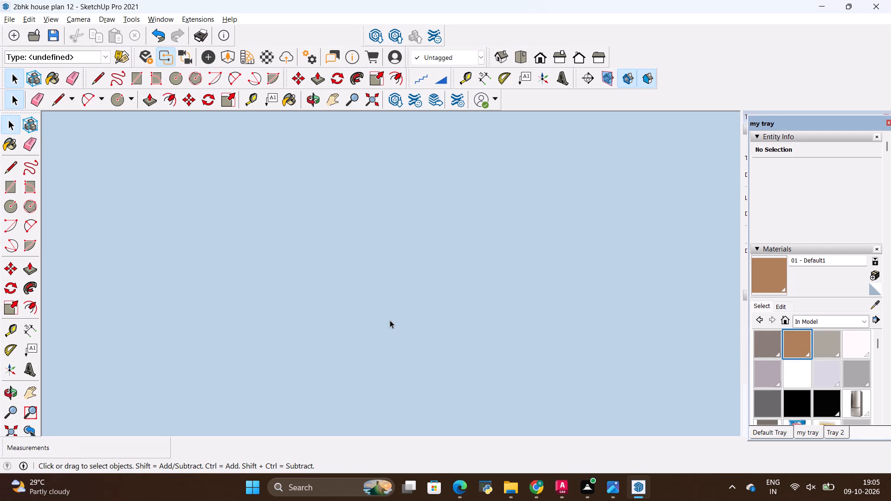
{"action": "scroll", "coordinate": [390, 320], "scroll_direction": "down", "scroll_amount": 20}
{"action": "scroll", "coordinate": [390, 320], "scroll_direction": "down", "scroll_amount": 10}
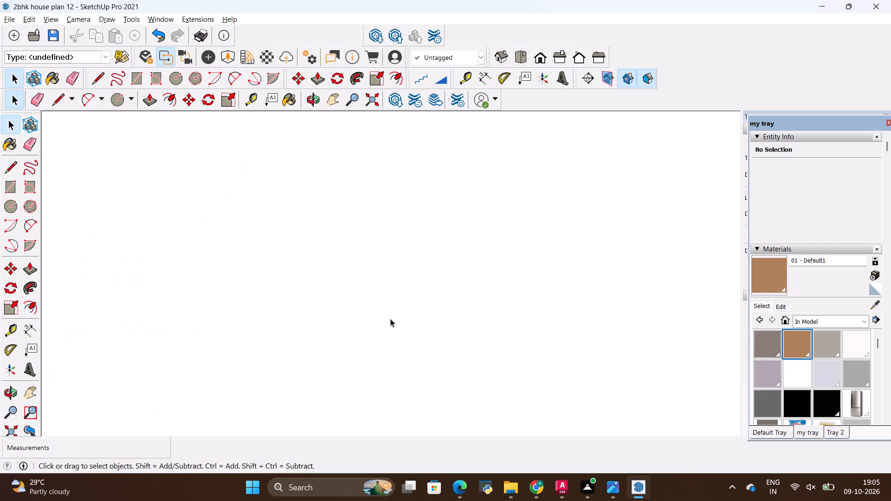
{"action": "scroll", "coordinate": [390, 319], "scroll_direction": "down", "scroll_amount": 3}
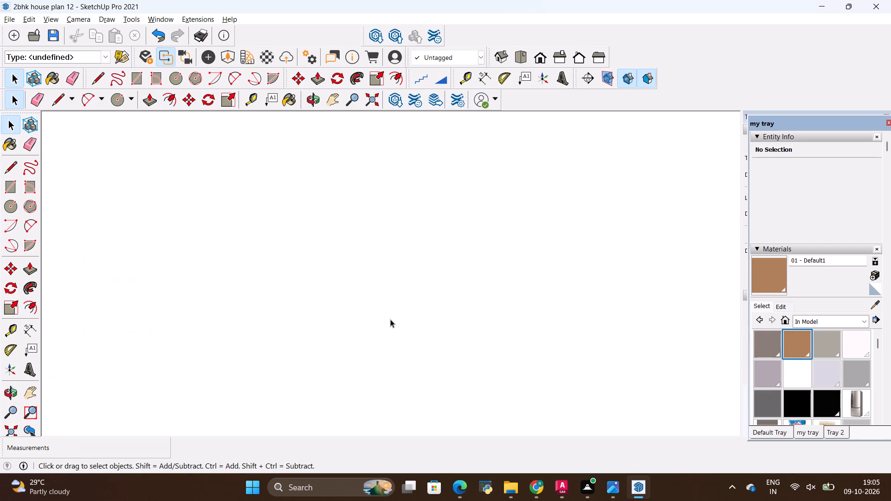
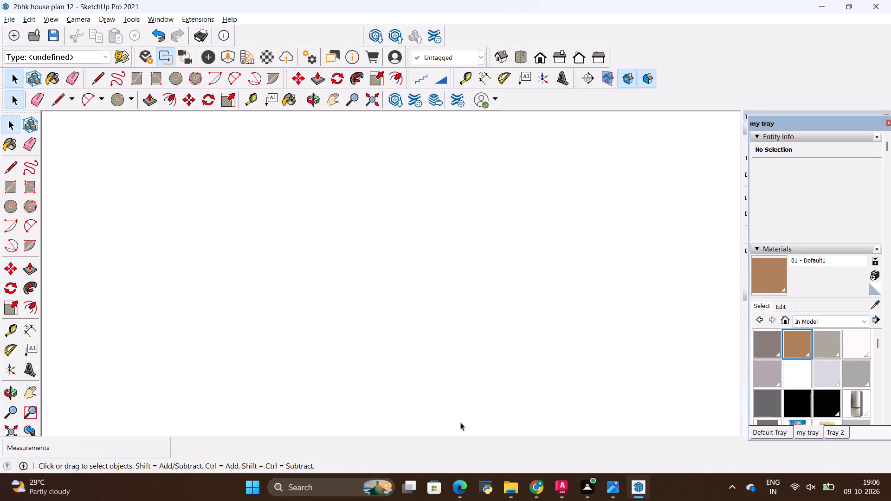
Bring the whole house back into sight using the isometric view.
{"action": "scroll", "coordinate": [491, 231], "scroll_direction": "down", "scroll_amount": 4}
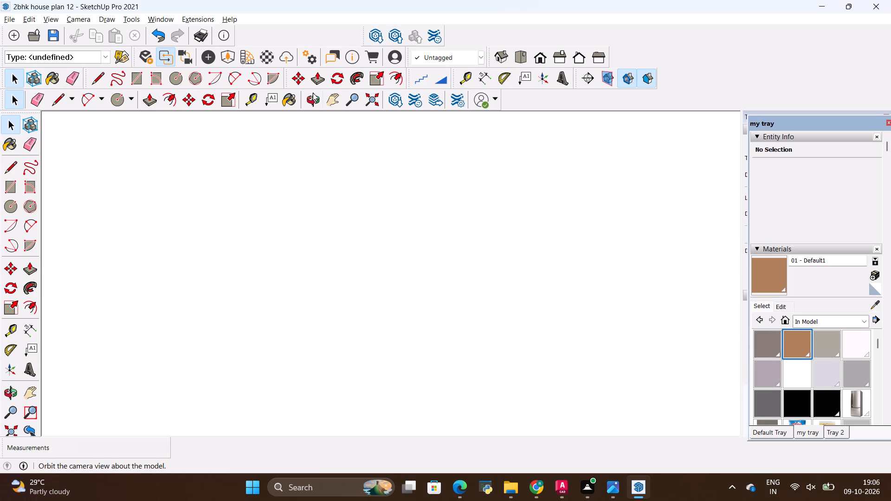
{"action": "scroll", "coordinate": [319, 104], "scroll_direction": "down", "scroll_amount": 4}
{"action": "scroll", "coordinate": [431, 282], "scroll_direction": "down", "scroll_amount": 13}
{"action": "scroll", "coordinate": [445, 286], "scroll_direction": "up", "scroll_amount": 1}
{"action": "scroll", "coordinate": [445, 286], "scroll_direction": "down", "scroll_amount": 1}
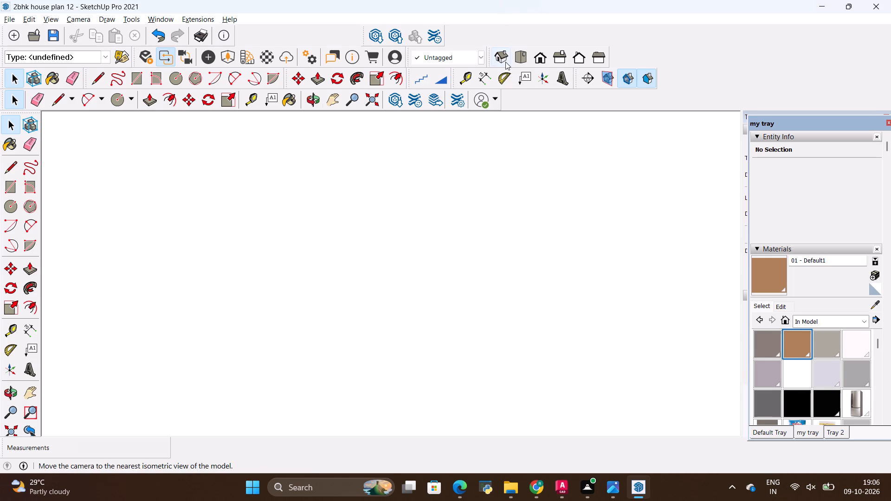
{"action": "left_click", "coordinate": [496, 56]}
{"action": "scroll", "coordinate": [477, 283], "scroll_direction": "down", "scroll_amount": 16}
{"action": "scroll", "coordinate": [479, 267], "scroll_direction": "up", "scroll_amount": 1}
{"action": "scroll", "coordinate": [479, 267], "scroll_direction": "down", "scroll_amount": 5}
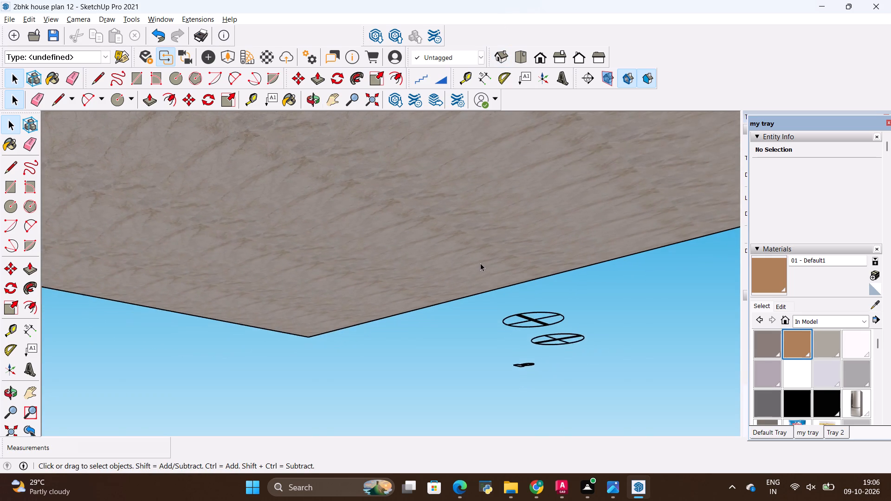
{"action": "scroll", "coordinate": [480, 263], "scroll_direction": "down", "scroll_amount": 20}
{"action": "scroll", "coordinate": [480, 263], "scroll_direction": "down", "scroll_amount": 2}
{"action": "scroll", "coordinate": [484, 247], "scroll_direction": "up", "scroll_amount": 1}
{"action": "scroll", "coordinate": [484, 247], "scroll_direction": "down", "scroll_amount": 8}
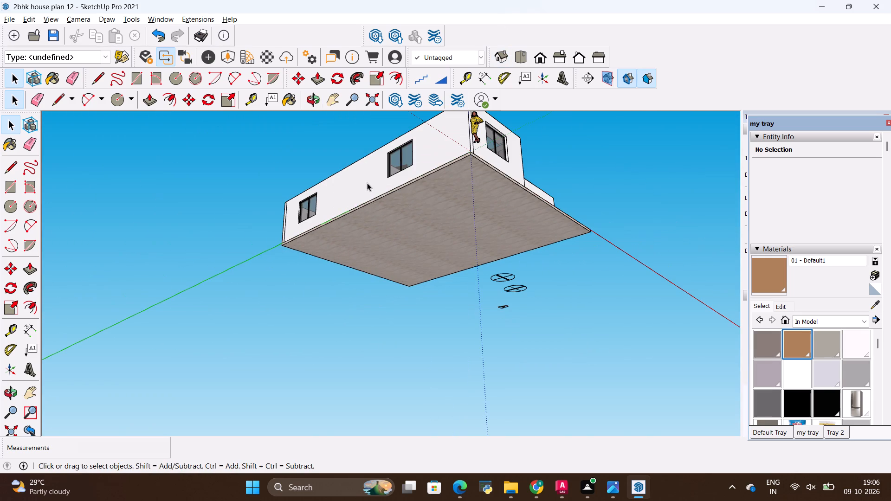
Examine the house exterior, the living-area ceiling panel and the uncovered kitchen, staircase, bathroom and bedrooms from several sides.
{"action": "middle_click_drag", "start_coordinate": [407, 163], "coordinate": [300, 339]}
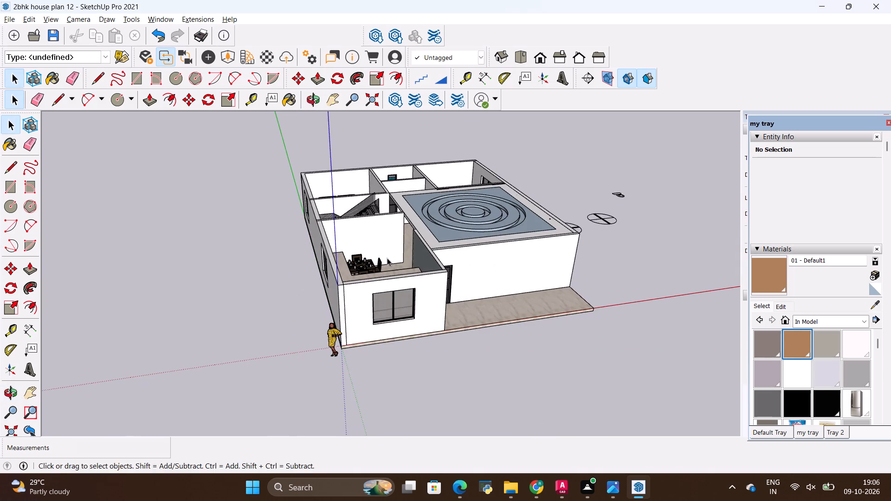
{"action": "middle_click_drag", "start_coordinate": [536, 289], "coordinate": [237, 252]}
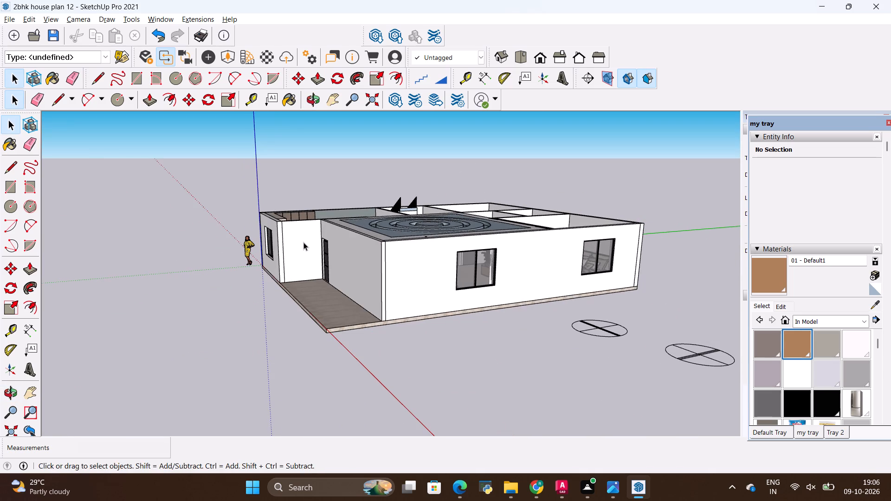
{"action": "middle_click_drag", "start_coordinate": [303, 242], "coordinate": [491, 169]}
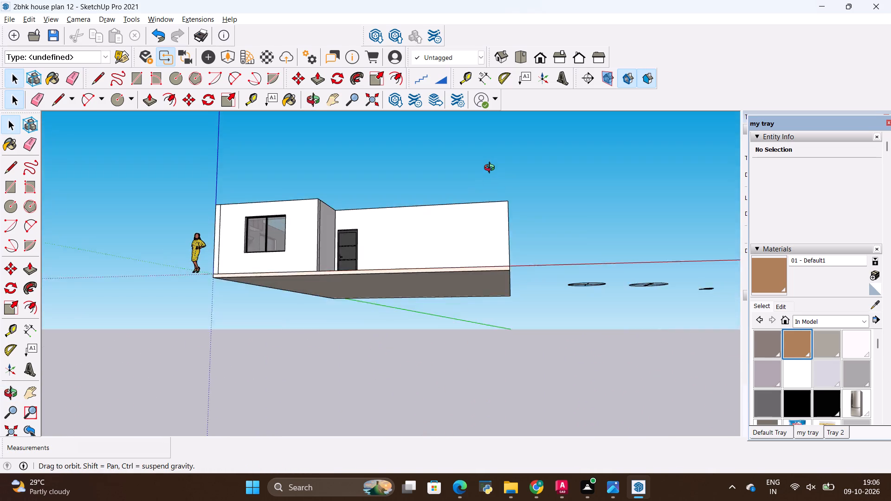
{"action": "middle_click_drag", "start_coordinate": [491, 169], "coordinate": [290, 366]}
{"action": "scroll", "coordinate": [305, 344], "scroll_direction": "down", "scroll_amount": 5}
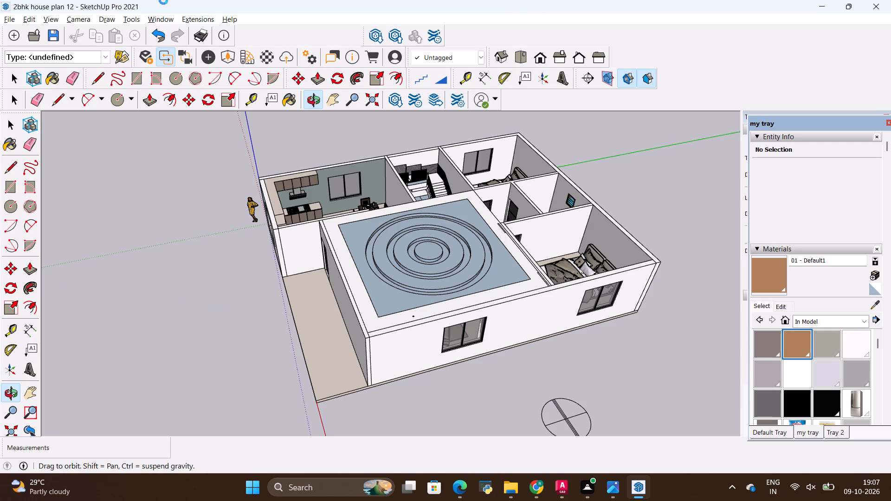
{"action": "scroll", "coordinate": [702, 164], "scroll_direction": "down", "scroll_amount": 3}
{"action": "scroll", "coordinate": [473, 228], "scroll_direction": "up", "scroll_amount": 4}
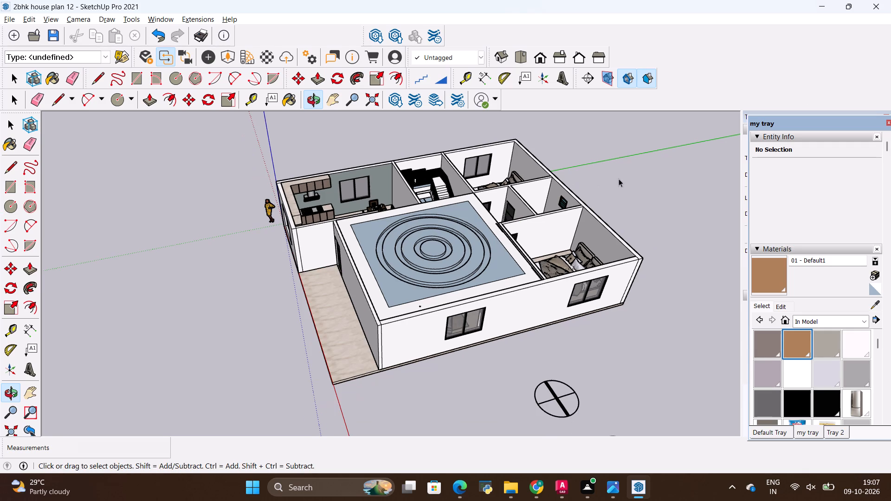
{"action": "scroll", "coordinate": [588, 208], "scroll_direction": "up", "scroll_amount": 4}
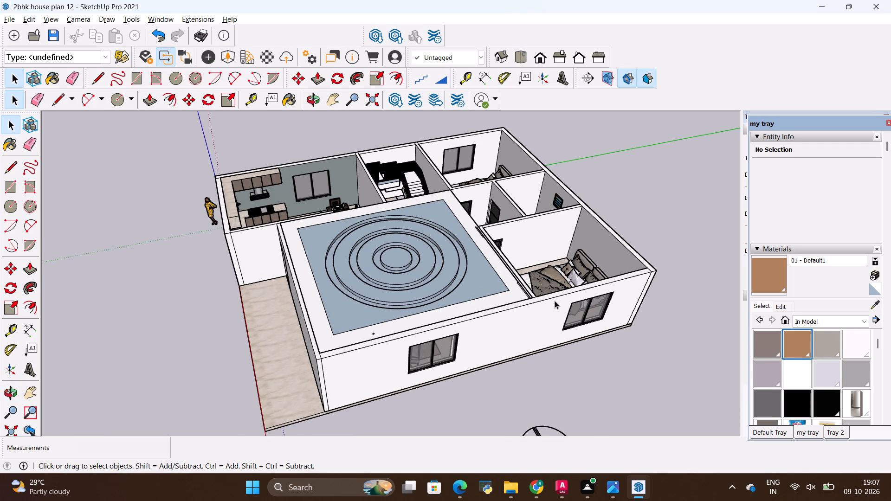
{"action": "middle_click_drag", "start_coordinate": [555, 301], "coordinate": [310, 274]}
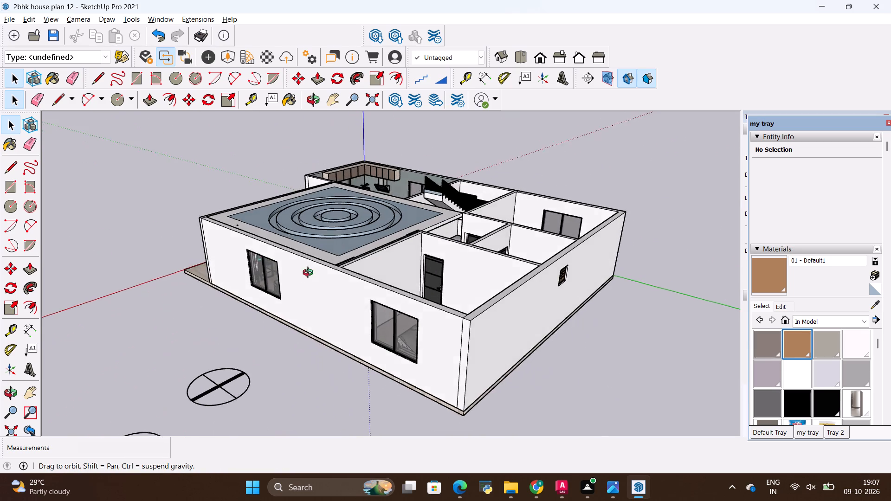
{"action": "middle_click_drag", "start_coordinate": [310, 274], "coordinate": [293, 287]}
{"action": "scroll", "coordinate": [296, 287], "scroll_direction": "down", "scroll_amount": 3}
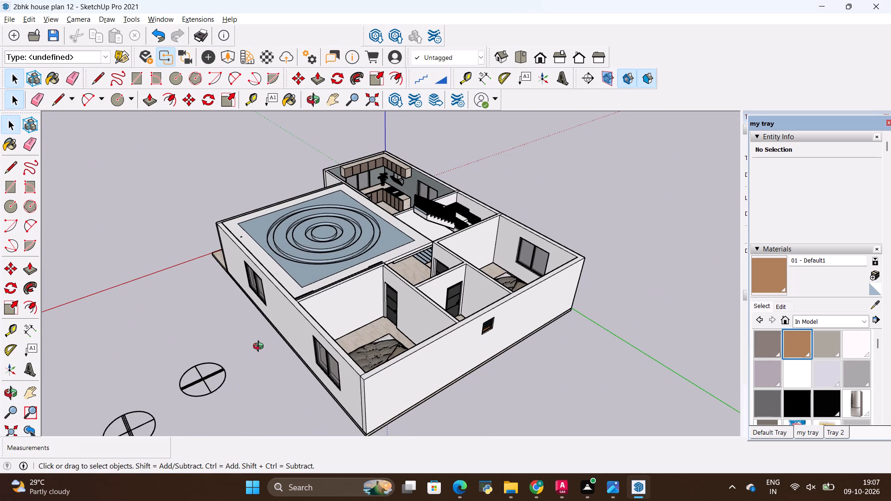
{"action": "middle_click_drag", "start_coordinate": [260, 347], "coordinate": [502, 435]}
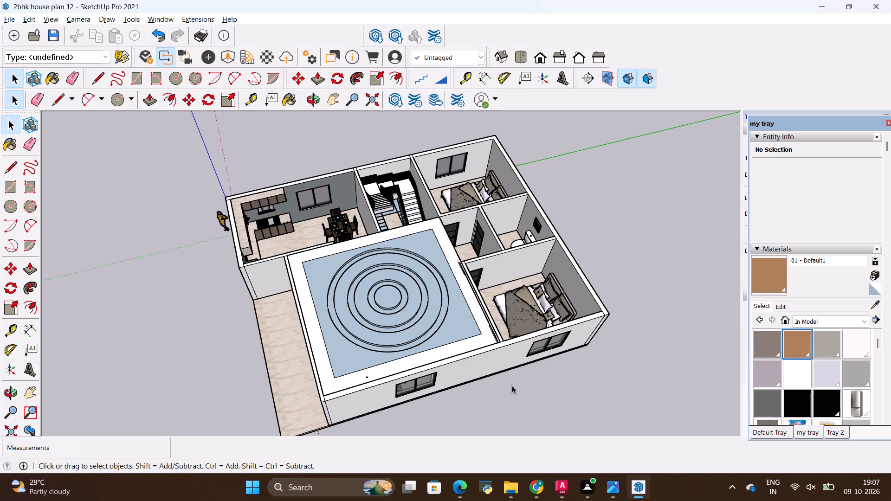
Draw a rectangle of about 220 ft² across the wall tops of the bedroom adjoining the ceiling-panelled living area, covering its opening.
{"action": "scroll", "coordinate": [471, 253], "scroll_direction": "up", "scroll_amount": 1}
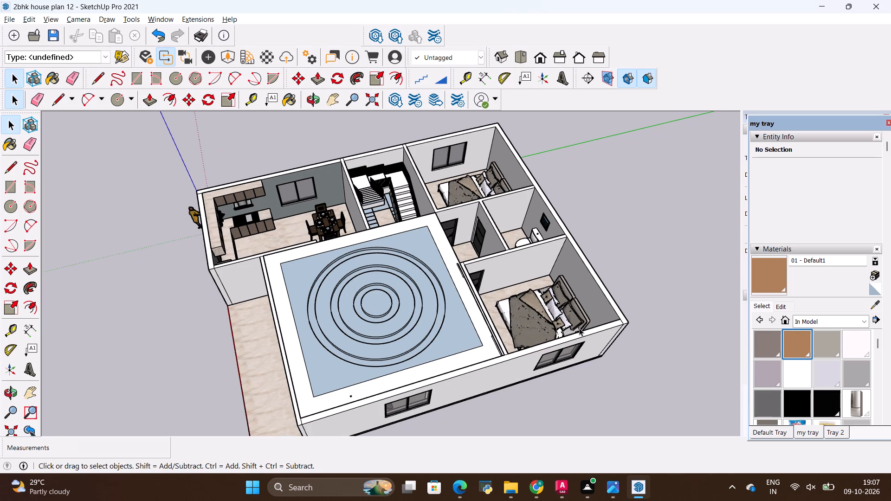
{"action": "scroll", "coordinate": [579, 328], "scroll_direction": "up", "scroll_amount": 2}
{"action": "key", "text": "r"}
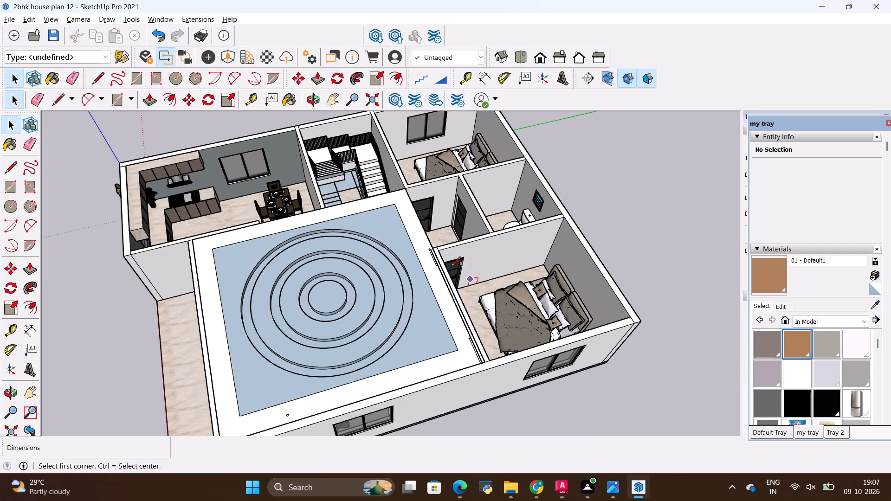
{"action": "scroll", "coordinate": [439, 250], "scroll_direction": "up", "scroll_amount": 8}
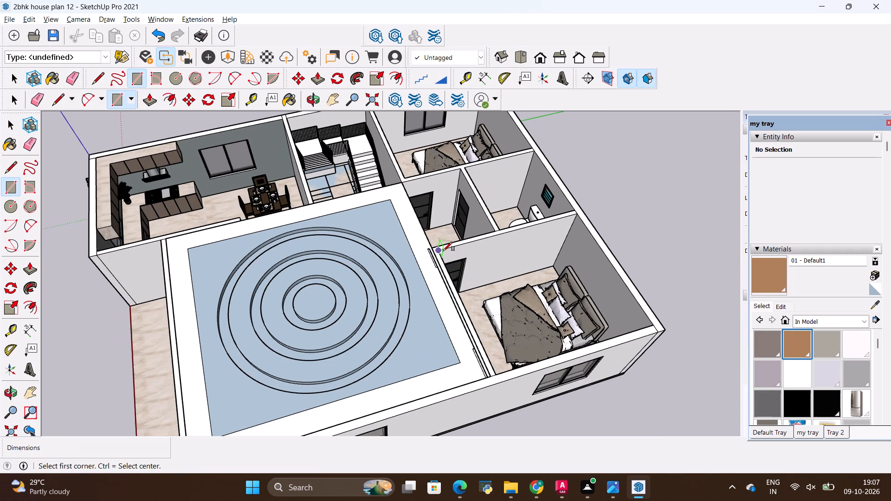
{"action": "scroll", "coordinate": [443, 251], "scroll_direction": "up", "scroll_amount": 6}
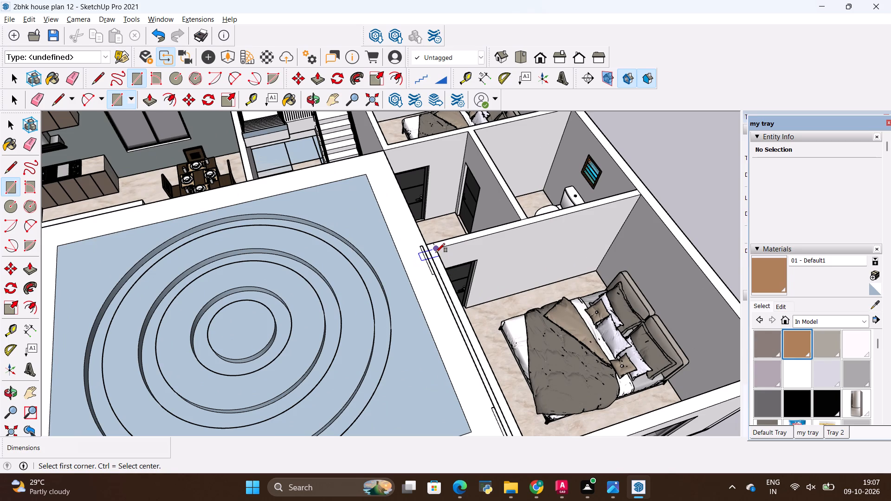
{"action": "left_click", "coordinate": [436, 252]}
{"action": "scroll", "coordinate": [356, 257], "scroll_direction": "down", "scroll_amount": 4}
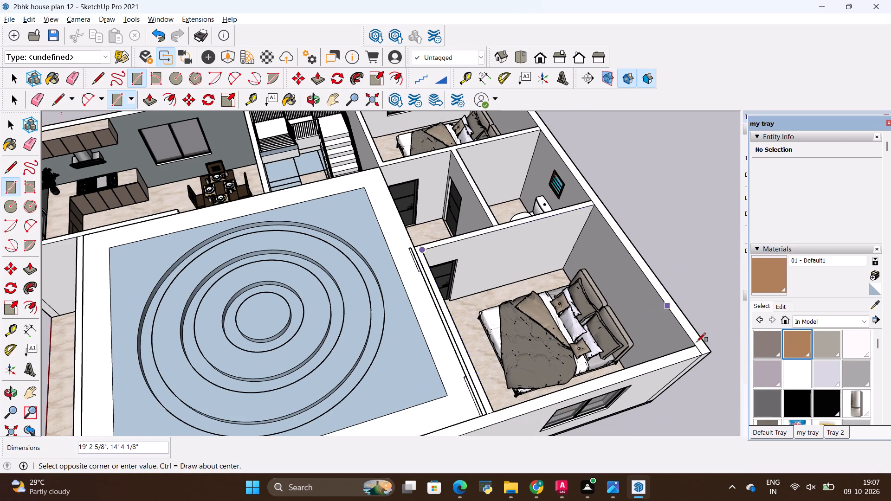
{"action": "left_click", "coordinate": [695, 343]}
Group the new bedroom ceiling rectangle's face together with its edges.
{"action": "key", "text": "v"}
{"action": "left_click", "coordinate": [581, 339]}
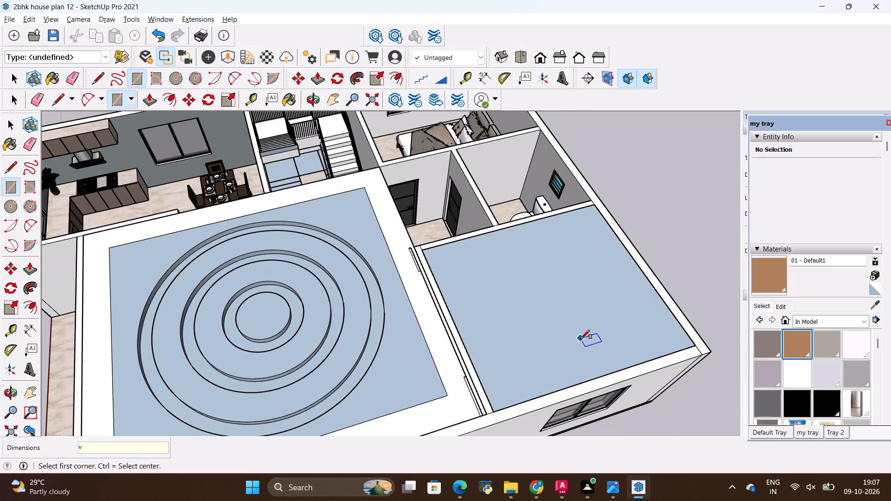
{"action": "type", "text": "v"}
{"action": "key", "text": "space"}
{"action": "right_click", "coordinate": [581, 339]}
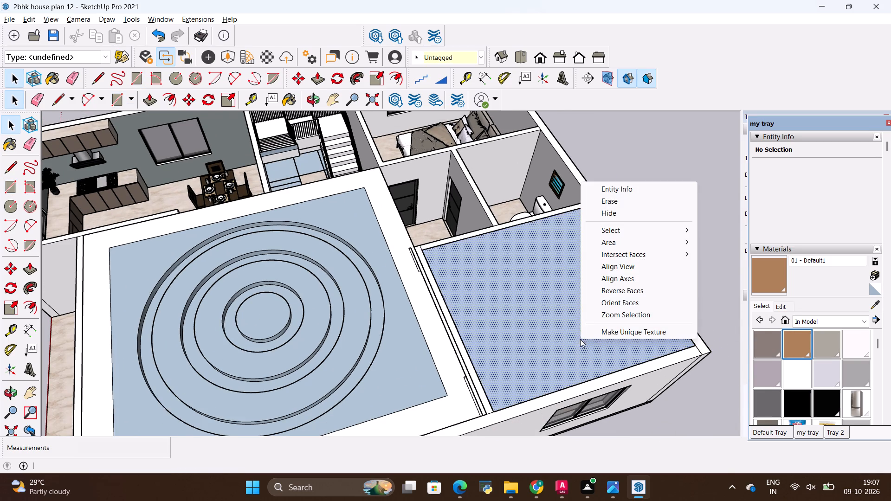
{"action": "double_click", "coordinate": [566, 269]}
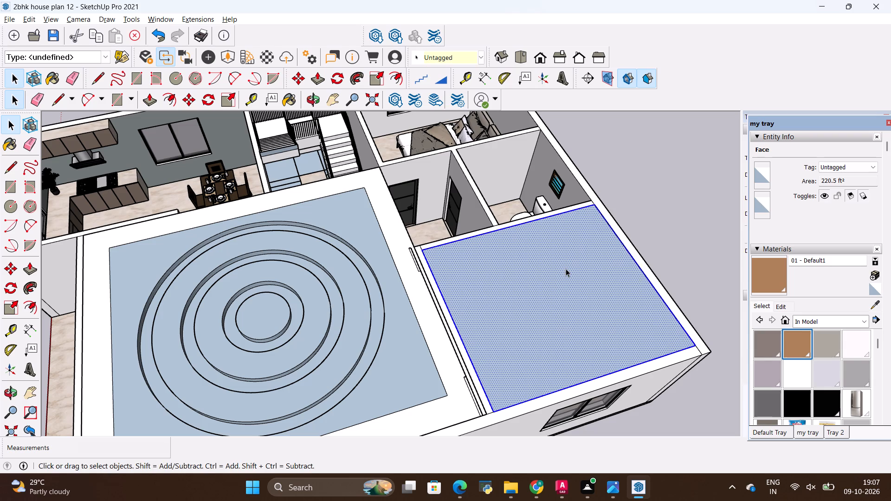
{"action": "right_click", "coordinate": [566, 269]}
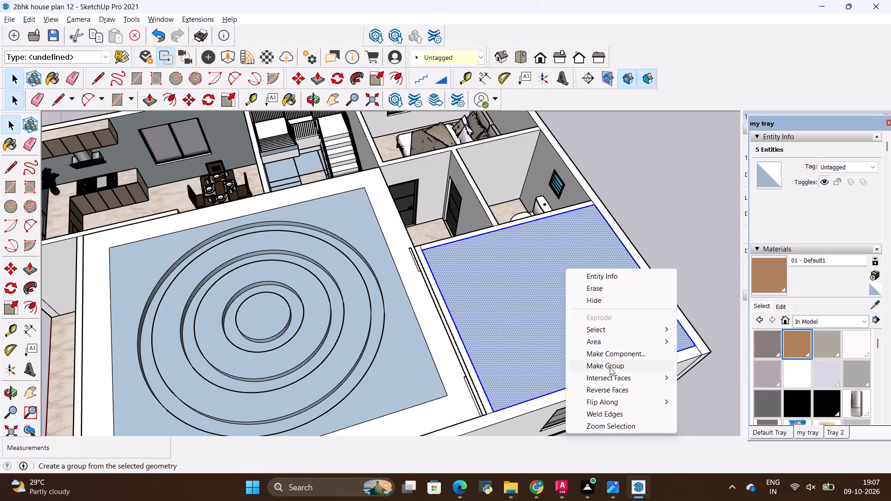
{"action": "left_click", "coordinate": [609, 366]}
Move the bedroom ceiling group about 8' upward so it floats clear above the bedroom walls.
{"action": "key", "text": "m"}
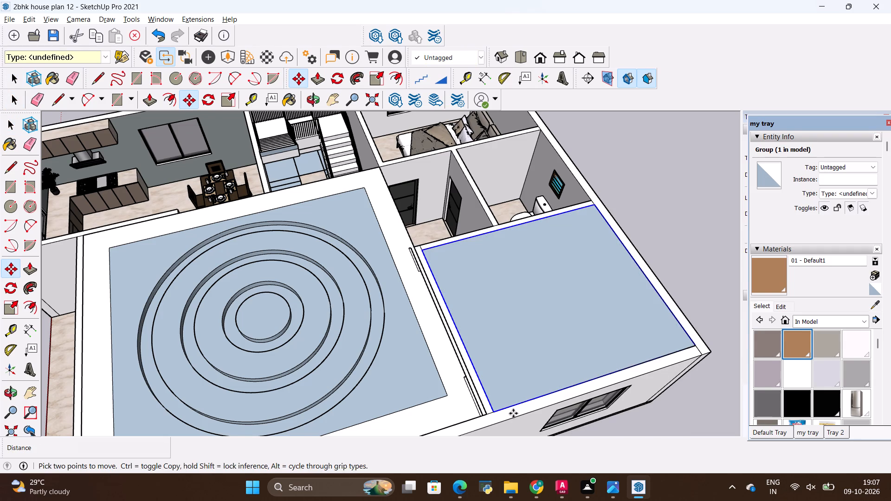
{"action": "left_click", "coordinate": [497, 413]}
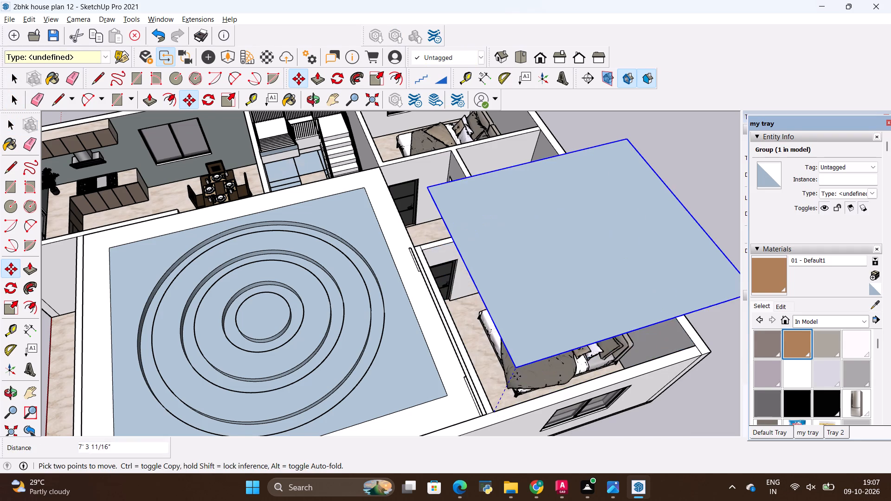
{"action": "middle_click_drag", "start_coordinate": [499, 418], "coordinate": [595, 317]}
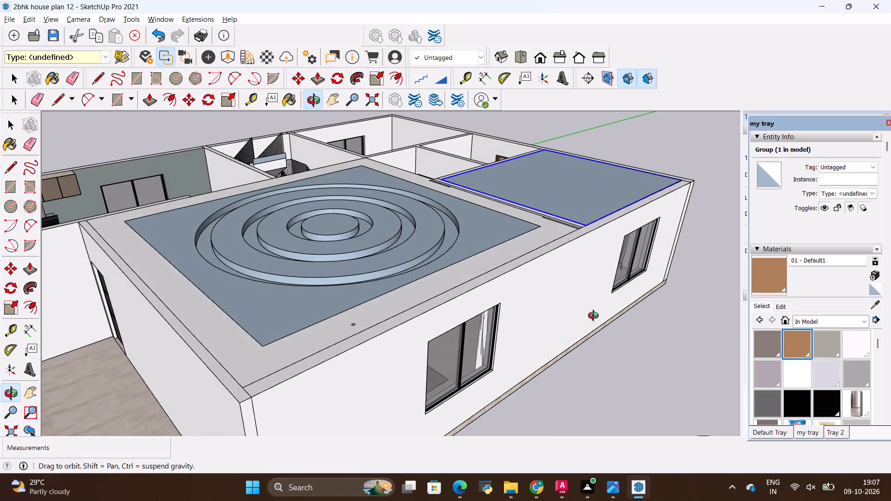
{"action": "middle_click_drag", "start_coordinate": [595, 317], "coordinate": [545, 397]}
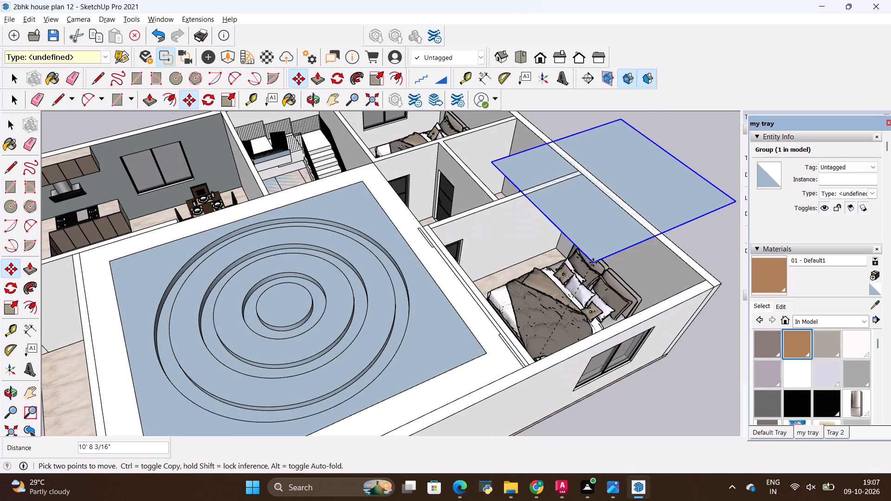
{"action": "middle_click_drag", "start_coordinate": [593, 263], "coordinate": [537, 373], "text": "shift"}
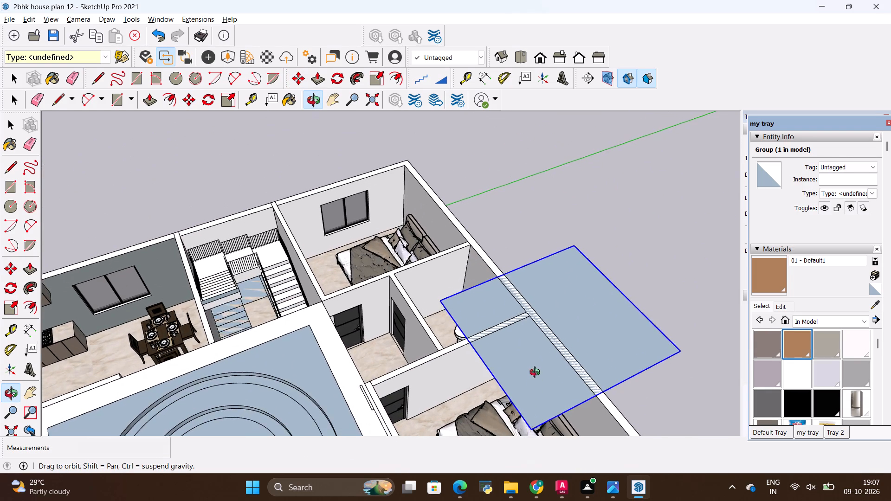
{"action": "middle_click_drag", "start_coordinate": [537, 373], "coordinate": [561, 289], "text": "shift"}
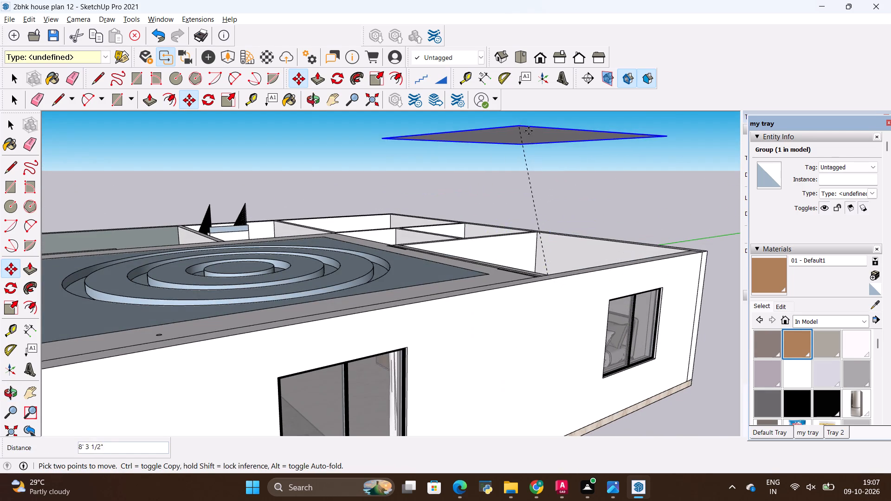
{"action": "left_click", "coordinate": [541, 134]}
Open the floating bedroom ceiling group for editing, with its underside in view.
{"action": "middle_click_drag", "start_coordinate": [562, 263], "coordinate": [515, 262]}
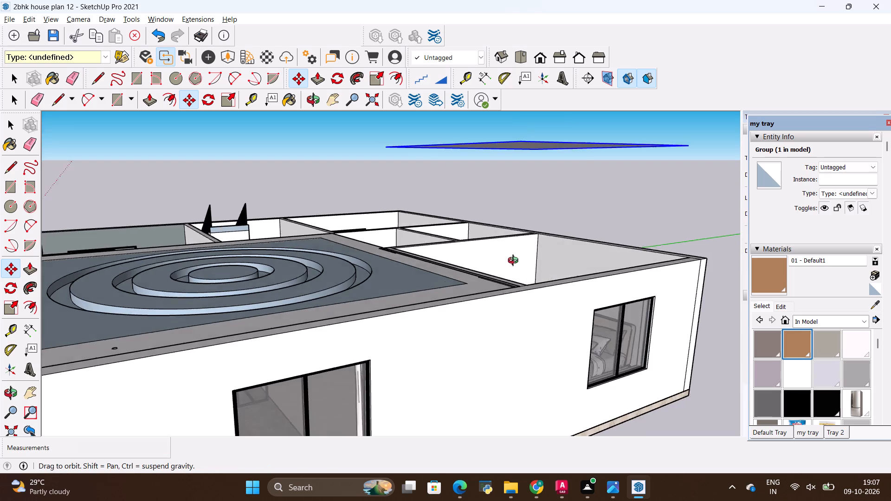
{"action": "middle_click_drag", "start_coordinate": [515, 262], "coordinate": [501, 218]}
{"action": "middle_click_drag", "start_coordinate": [502, 217], "coordinate": [502, 217], "text": "shift"}
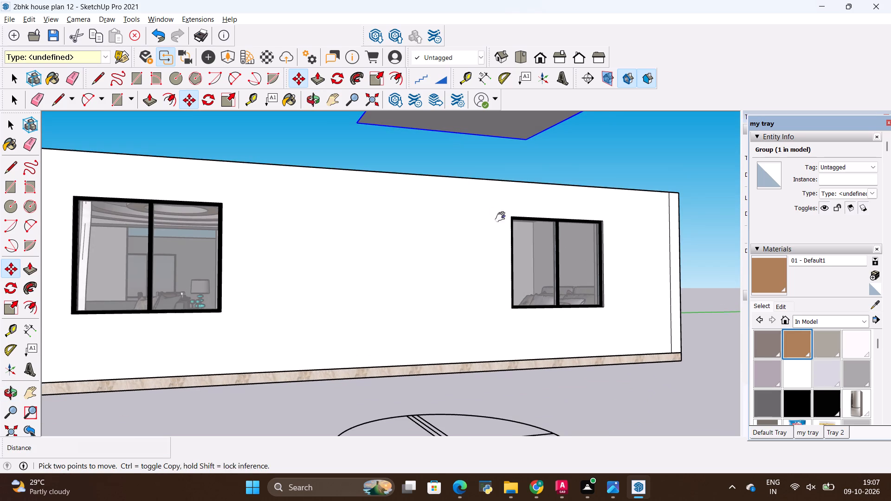
{"action": "middle_click_drag", "start_coordinate": [502, 217], "coordinate": [477, 394], "text": "shift"}
{"action": "scroll", "coordinate": [483, 231], "scroll_direction": "up", "scroll_amount": 2}
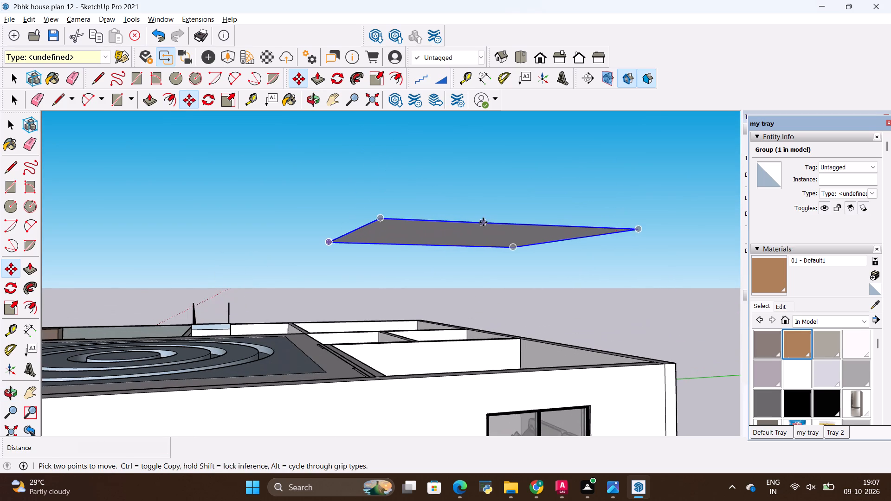
{"action": "middle_click_drag", "start_coordinate": [485, 229], "coordinate": [491, 192]}
{"action": "scroll", "coordinate": [511, 150], "scroll_direction": "up", "scroll_amount": 5}
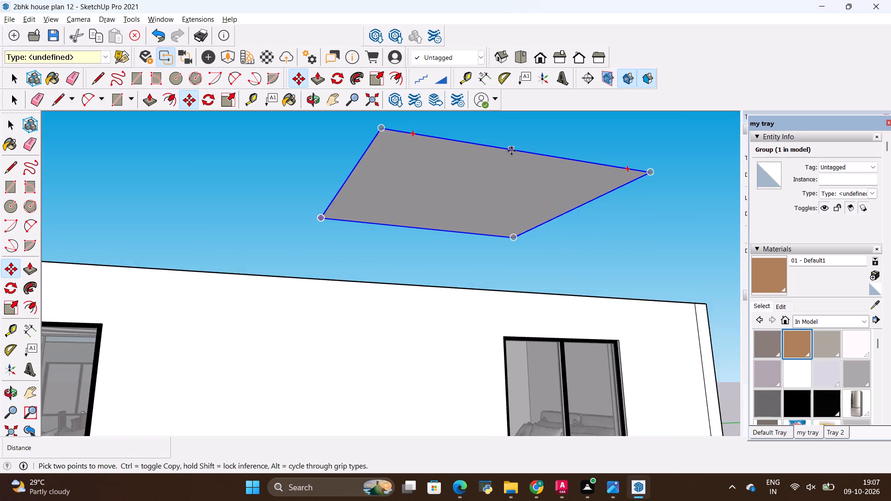
{"action": "middle_click_drag", "start_coordinate": [456, 315], "coordinate": [659, 291]}
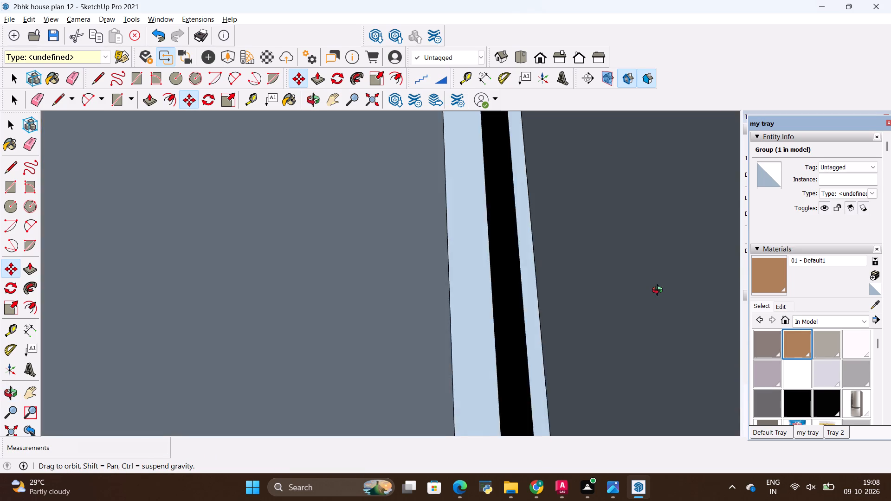
{"action": "middle_click_drag", "start_coordinate": [659, 291], "coordinate": [308, 289]}
{"action": "middle_click_drag", "start_coordinate": [472, 199], "coordinate": [430, 289], "text": "shift"}
{"action": "scroll", "coordinate": [456, 238], "scroll_direction": "up", "scroll_amount": 4}
{"action": "middle_click_drag", "start_coordinate": [522, 250], "coordinate": [517, 201]}
{"action": "scroll", "coordinate": [522, 248], "scroll_direction": "up", "scroll_amount": 1}
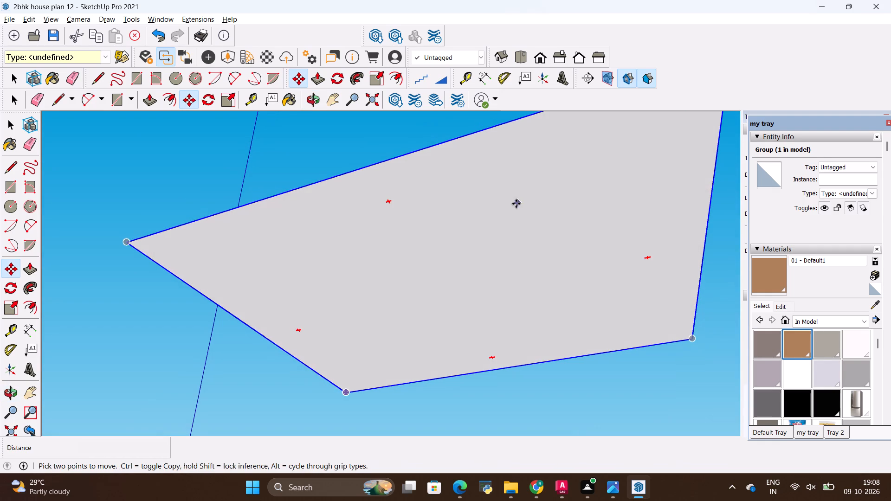
{"action": "key", "text": "space"}
{"action": "double_click", "coordinate": [484, 232]}
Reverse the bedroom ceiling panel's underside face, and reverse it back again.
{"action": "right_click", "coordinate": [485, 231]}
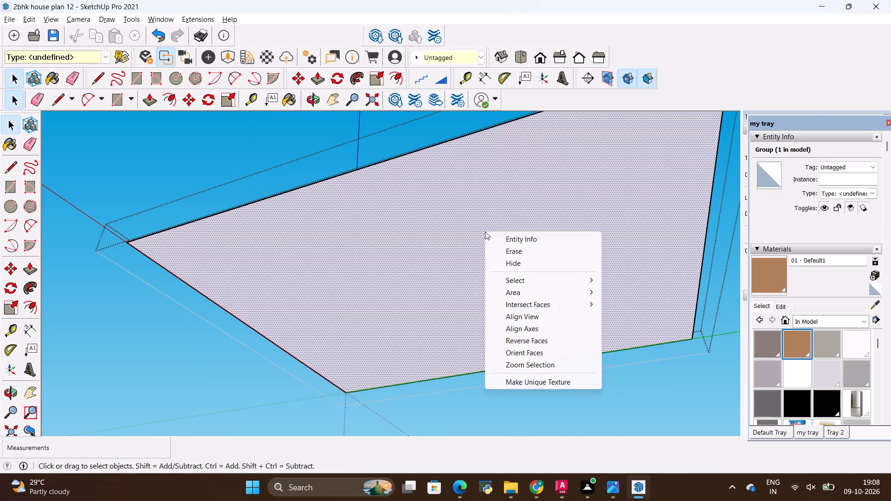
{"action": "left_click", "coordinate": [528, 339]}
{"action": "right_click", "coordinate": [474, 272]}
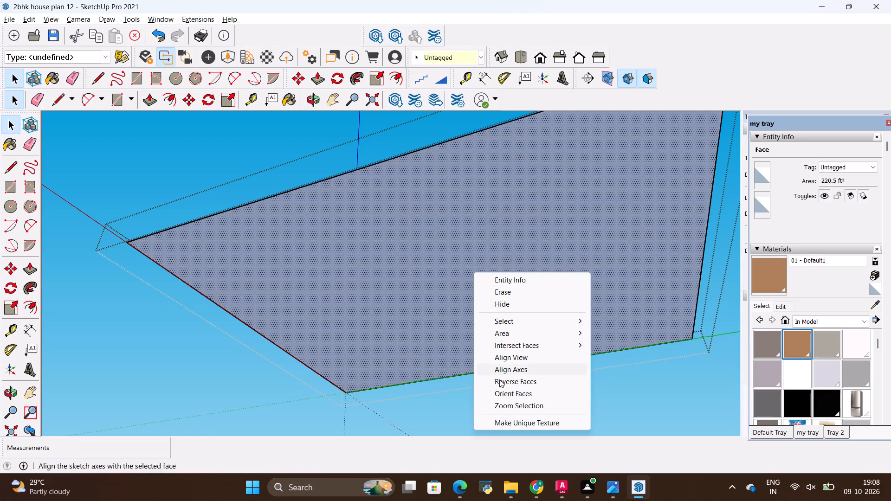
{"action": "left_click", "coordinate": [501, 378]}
Offset the bedroom ceiling panel's outline 2' inward on its underside to form a border strip.
{"action": "scroll", "coordinate": [406, 182], "scroll_direction": "down", "scroll_amount": 3}
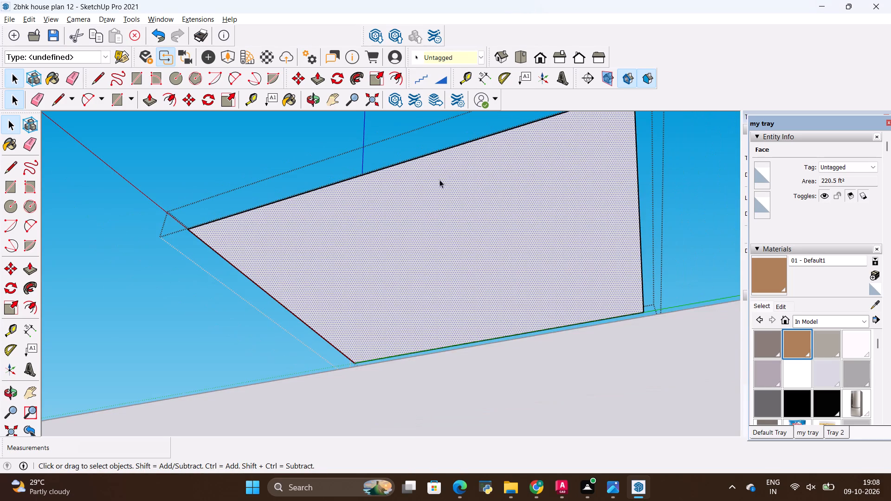
{"action": "middle_click_drag", "start_coordinate": [455, 175], "coordinate": [381, 193]}
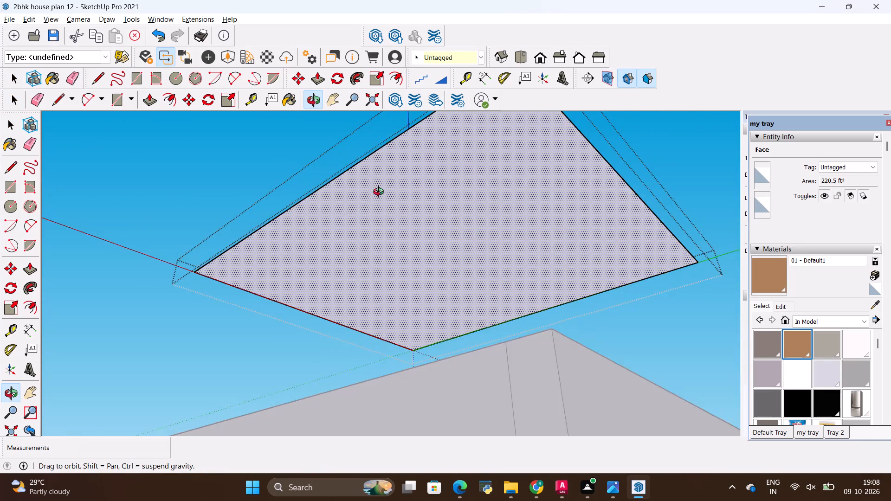
{"action": "middle_click_drag", "start_coordinate": [381, 193], "coordinate": [444, 180]}
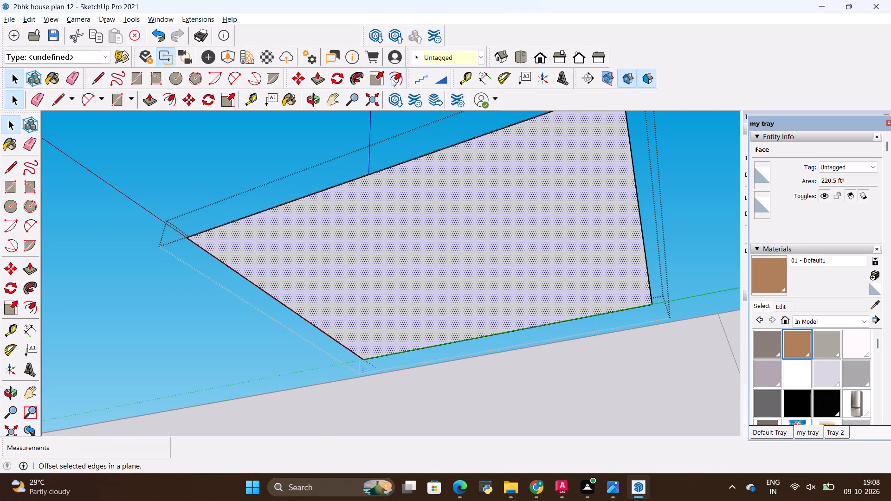
{"action": "left_click", "coordinate": [398, 77]}
{"action": "left_click", "coordinate": [441, 234]}
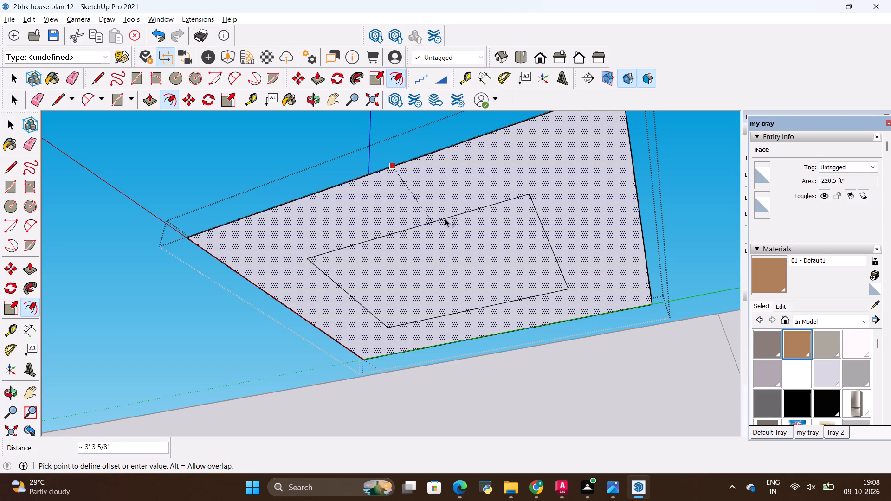
{"action": "key", "text": "BackSpace"}
{"action": "type", "text": "2'"}
{"action": "key", "text": "Return"}
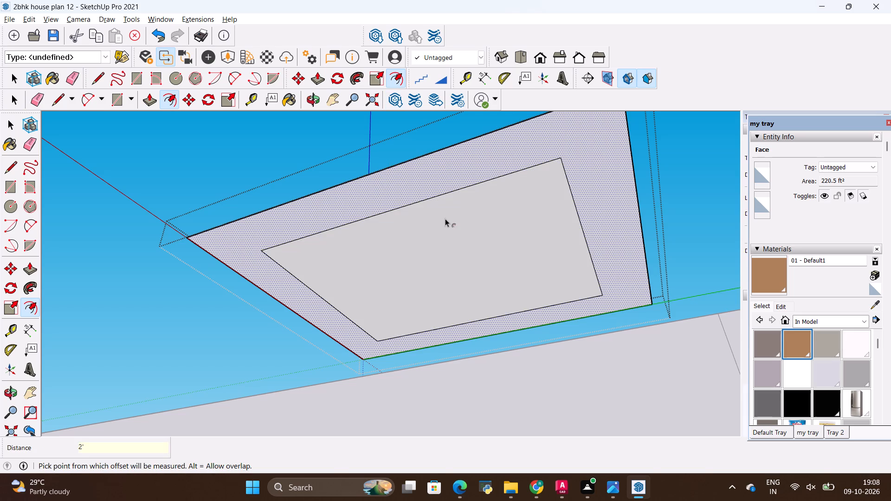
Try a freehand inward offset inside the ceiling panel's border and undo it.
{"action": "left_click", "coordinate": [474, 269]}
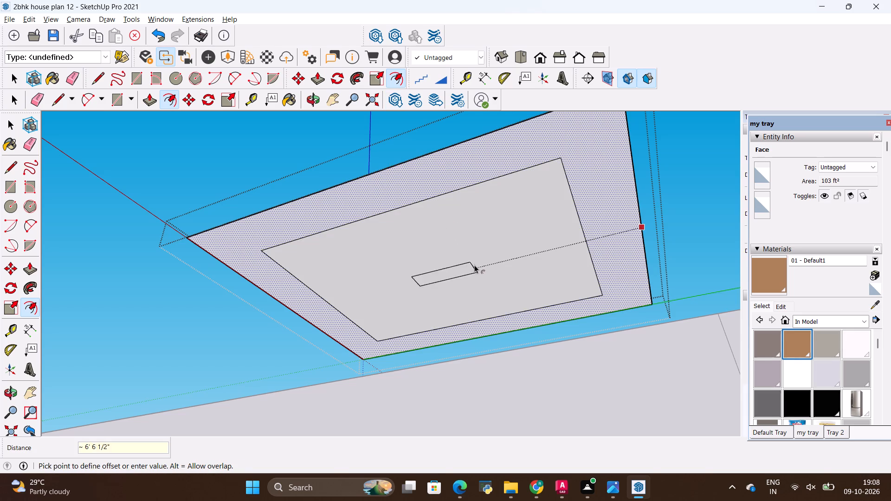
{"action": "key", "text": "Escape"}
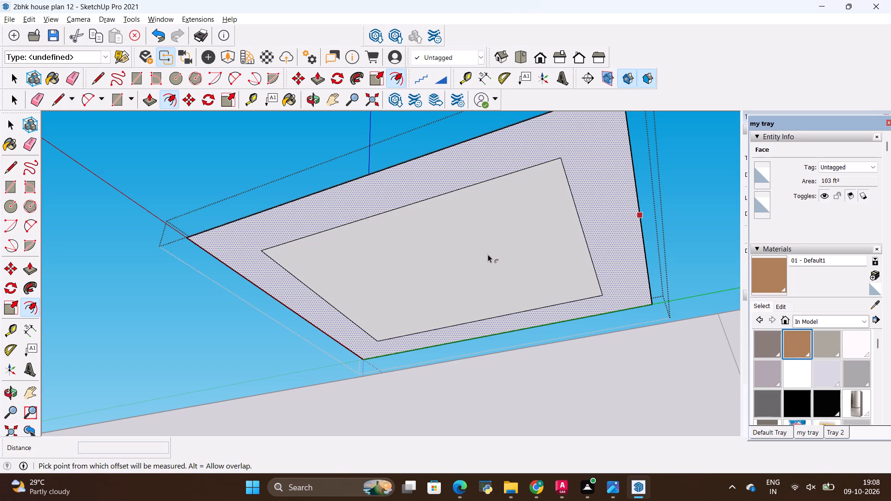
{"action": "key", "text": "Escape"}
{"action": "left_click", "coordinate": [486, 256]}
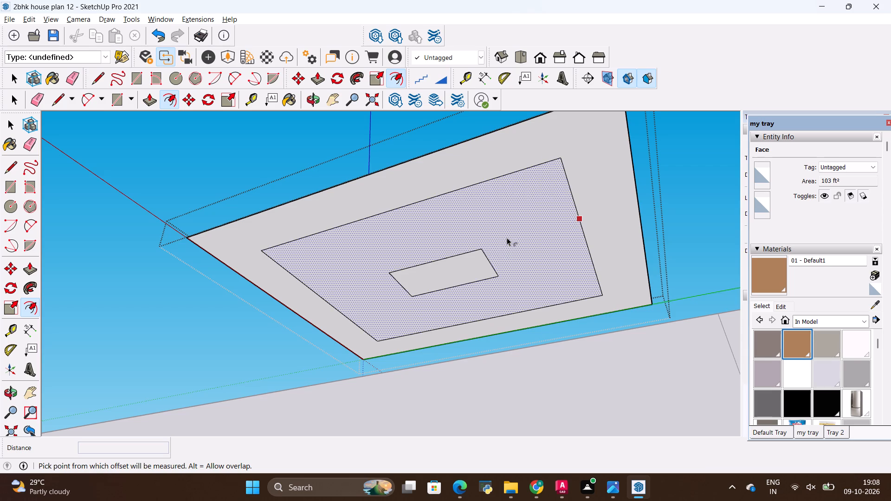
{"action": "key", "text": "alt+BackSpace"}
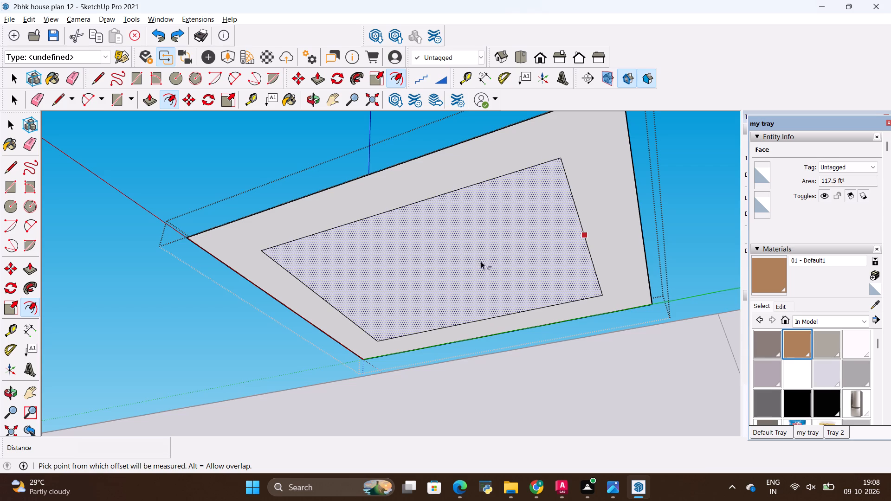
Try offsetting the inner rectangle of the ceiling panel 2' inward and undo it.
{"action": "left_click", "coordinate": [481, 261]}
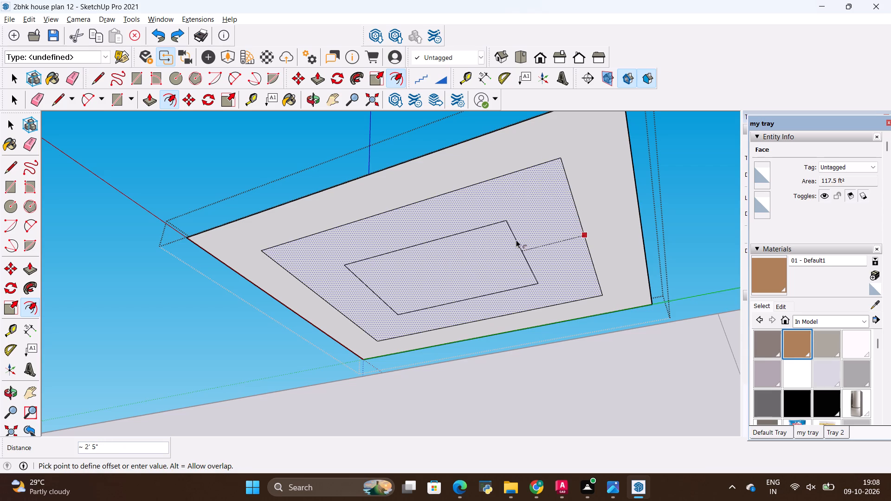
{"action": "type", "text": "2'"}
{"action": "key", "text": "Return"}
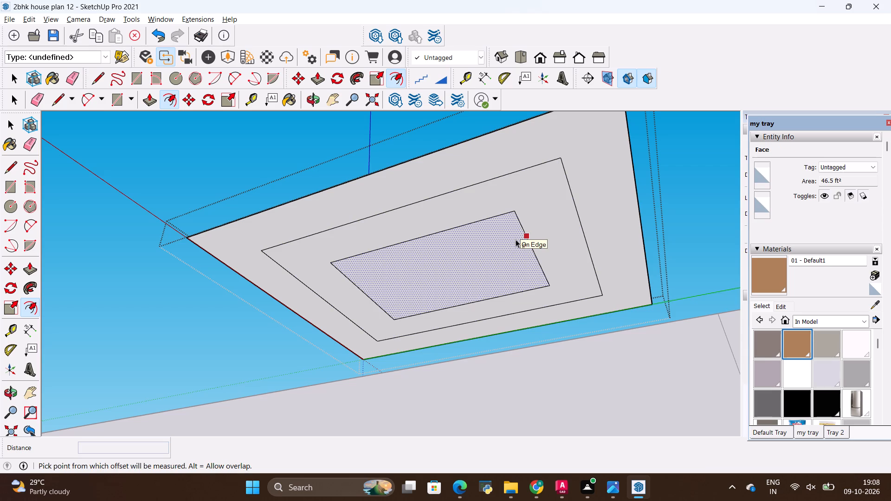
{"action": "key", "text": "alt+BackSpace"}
Offset the inner rectangle of the bedroom ceiling panel 1' inward to make a second rectangle.
{"action": "left_click", "coordinate": [517, 239]}
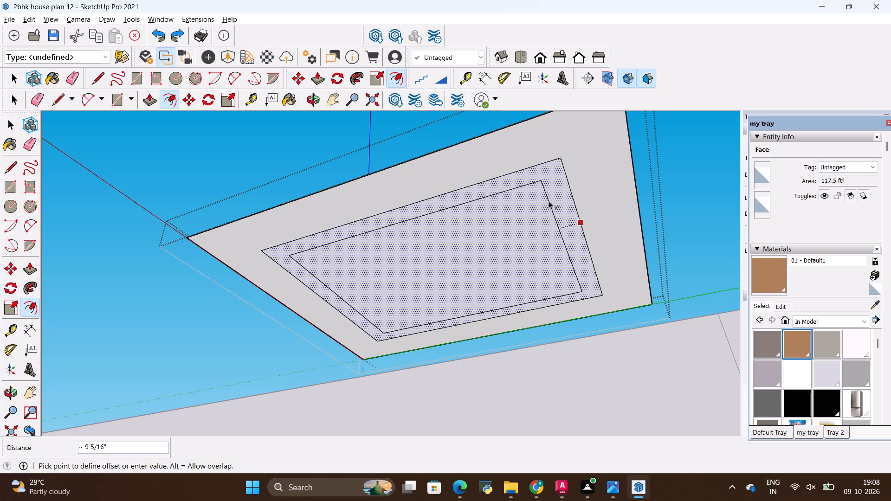
{"action": "type", "text": "1'"}
{"action": "key", "text": "Return"}
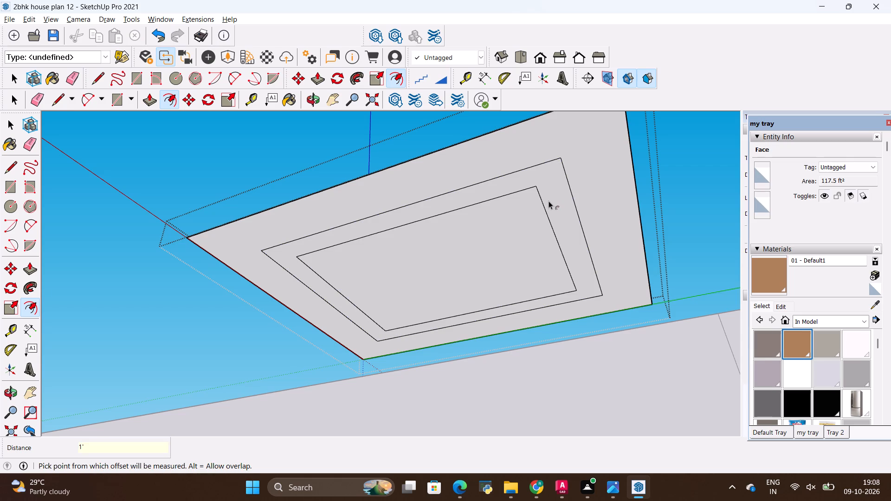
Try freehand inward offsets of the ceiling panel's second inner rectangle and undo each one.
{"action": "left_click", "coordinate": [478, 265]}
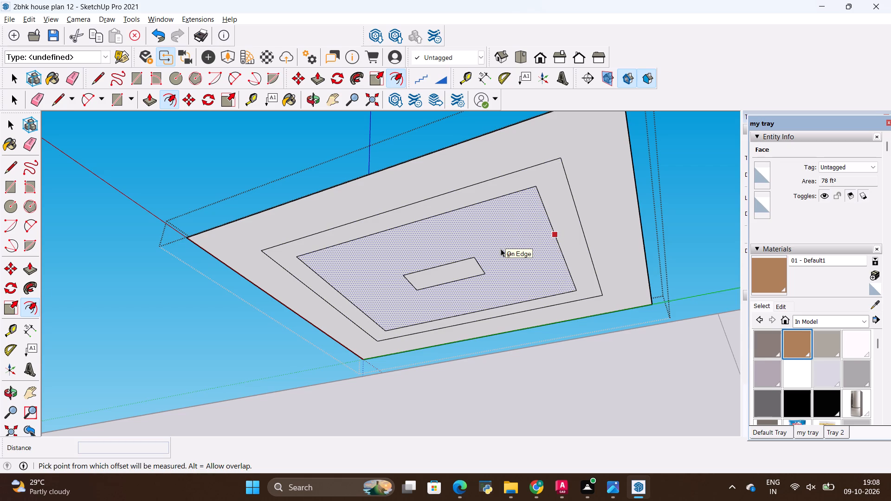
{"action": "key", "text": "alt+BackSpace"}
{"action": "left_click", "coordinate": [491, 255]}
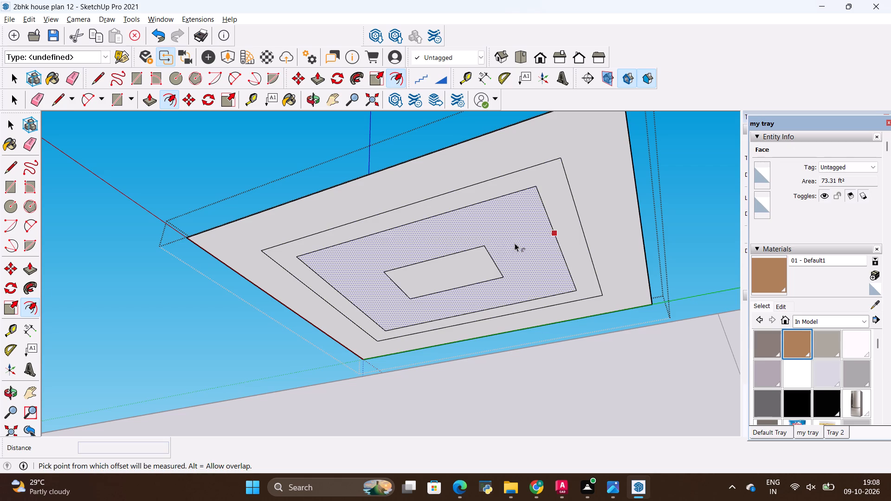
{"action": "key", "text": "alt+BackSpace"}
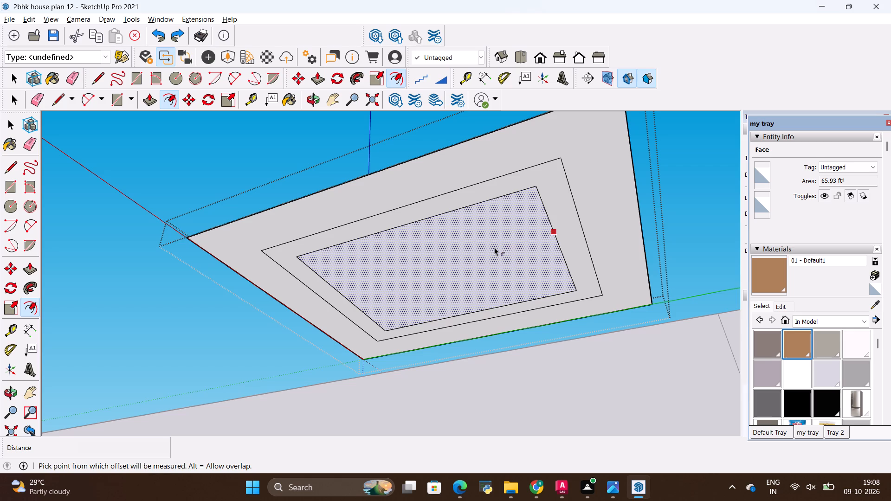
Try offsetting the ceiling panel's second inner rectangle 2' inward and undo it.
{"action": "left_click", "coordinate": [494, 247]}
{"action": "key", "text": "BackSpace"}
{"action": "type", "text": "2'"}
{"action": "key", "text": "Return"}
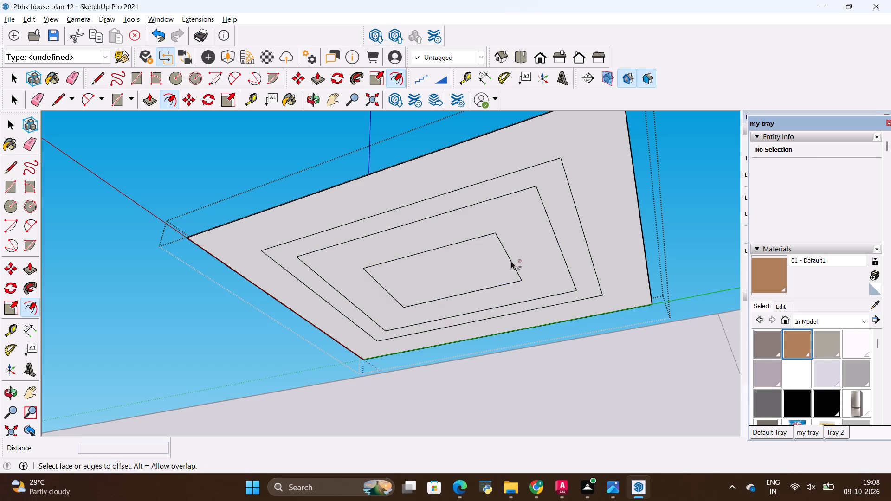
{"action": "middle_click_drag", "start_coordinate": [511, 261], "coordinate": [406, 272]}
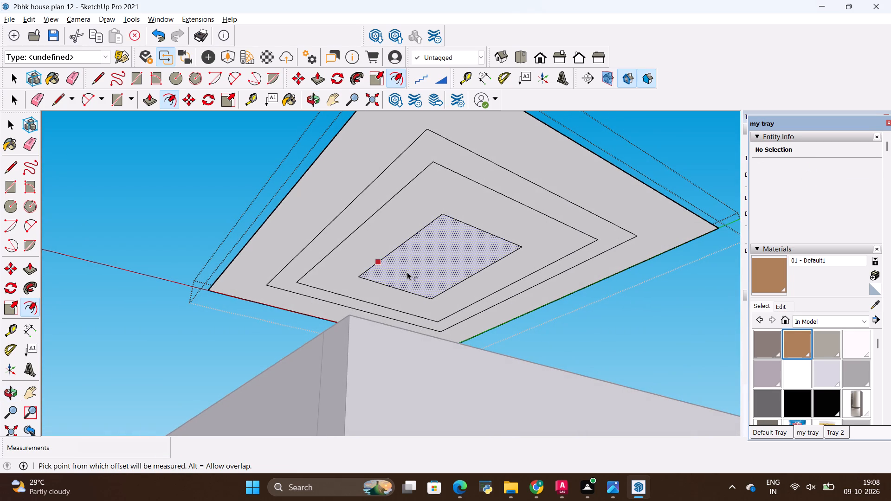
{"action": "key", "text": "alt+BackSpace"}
Offset the ceiling panel's second inner rectangle 18" inward to form the central rectangle.
{"action": "left_click", "coordinate": [420, 258]}
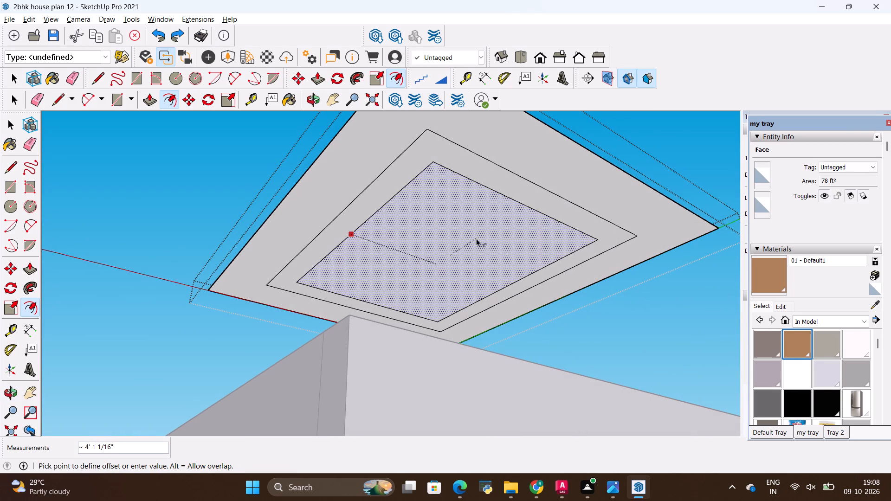
{"action": "key", "text": "BackSpace"}
{"action": "type", "text": "18"}
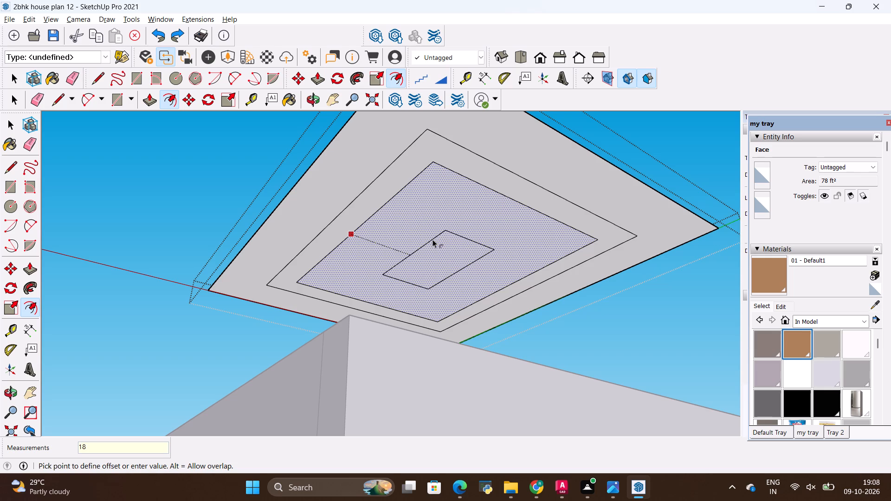
{"action": "key", "text": "shift+quotedbl"}
{"action": "key", "text": "Return"}
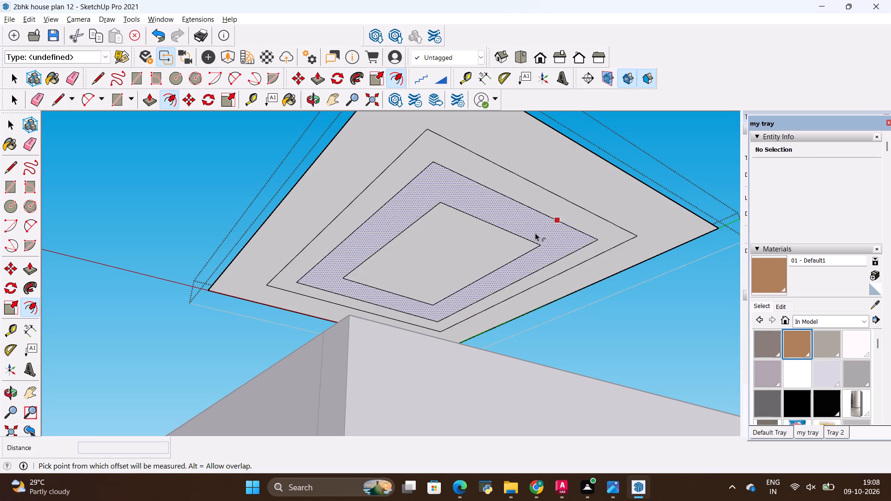
Push/Pull the ceiling panel's outer border face 6" downward, leaving the inner rectangles recessed.
{"action": "middle_click_drag", "start_coordinate": [531, 231], "coordinate": [513, 229]}
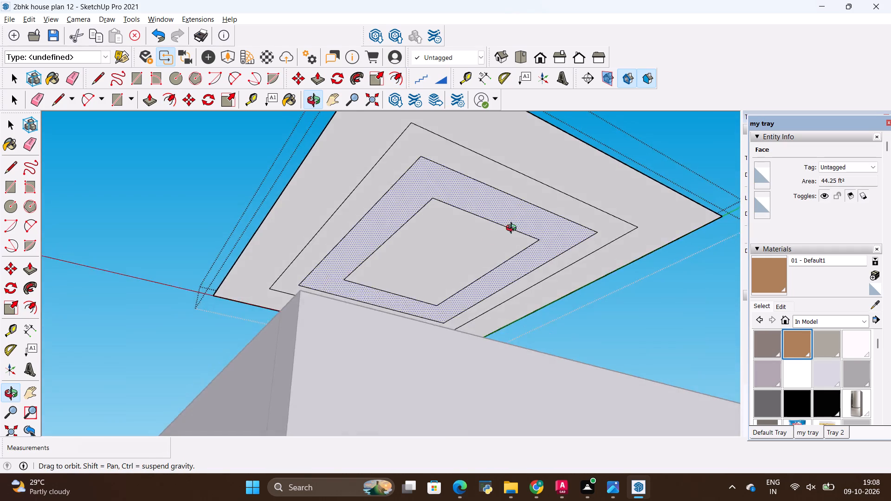
{"action": "middle_click_drag", "start_coordinate": [513, 229], "coordinate": [324, 269]}
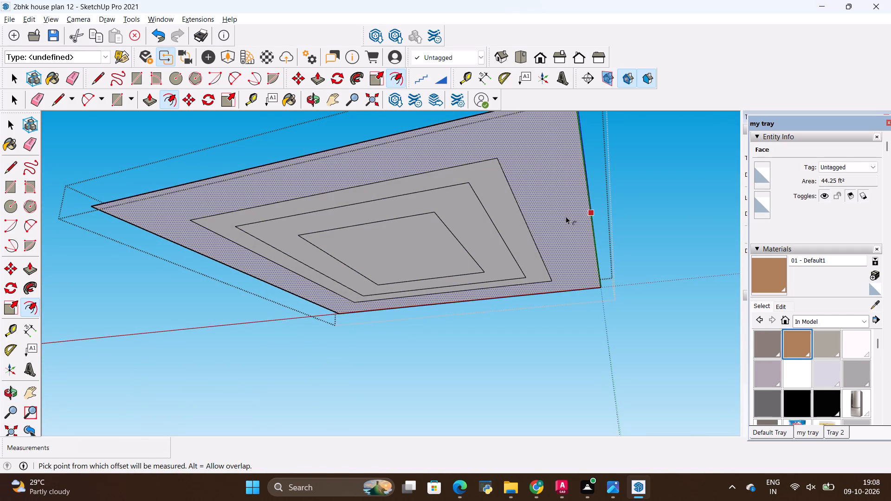
{"action": "key", "text": "p"}
{"action": "left_click", "coordinate": [566, 214]}
{"action": "key", "text": "BackSpace"}
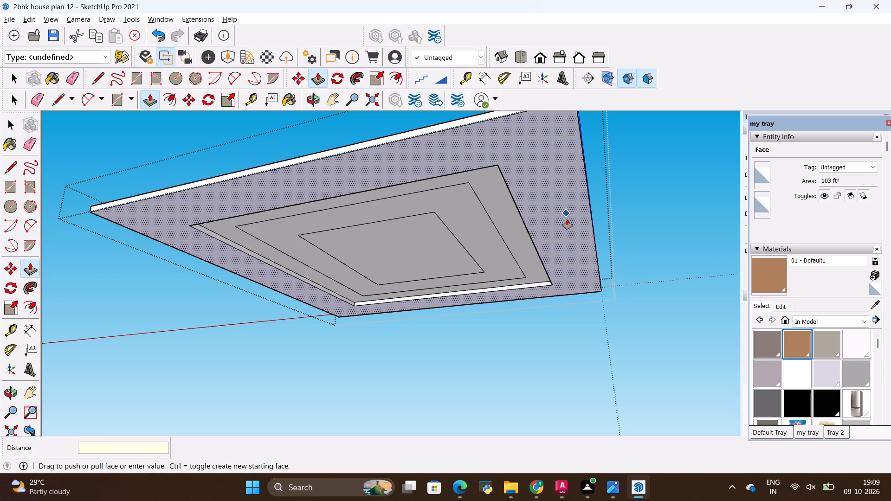
{"action": "type", "text": "6\""}
{"action": "key", "text": "Return"}
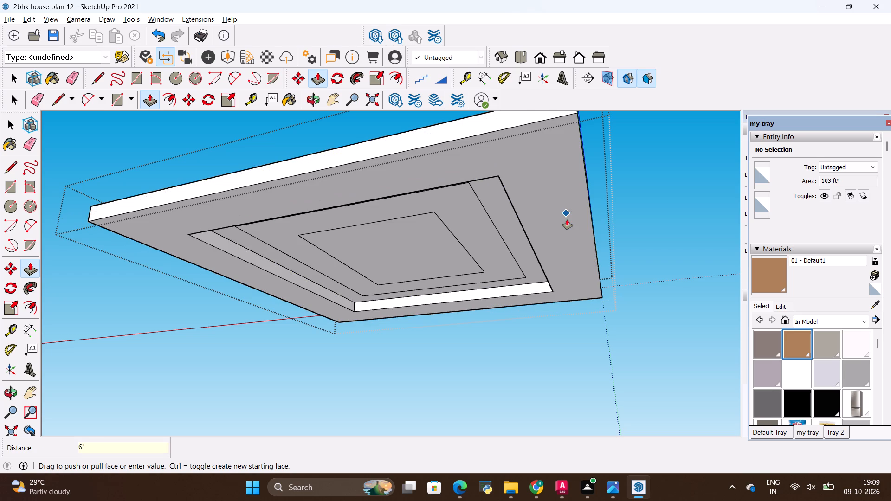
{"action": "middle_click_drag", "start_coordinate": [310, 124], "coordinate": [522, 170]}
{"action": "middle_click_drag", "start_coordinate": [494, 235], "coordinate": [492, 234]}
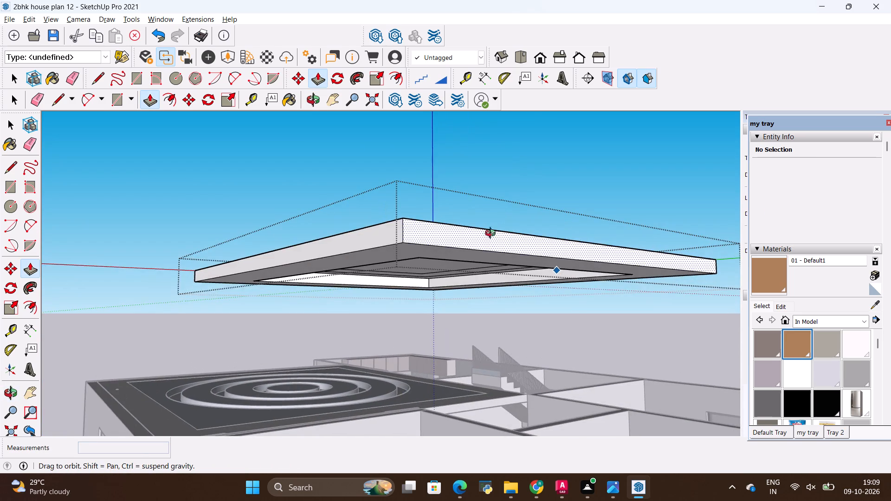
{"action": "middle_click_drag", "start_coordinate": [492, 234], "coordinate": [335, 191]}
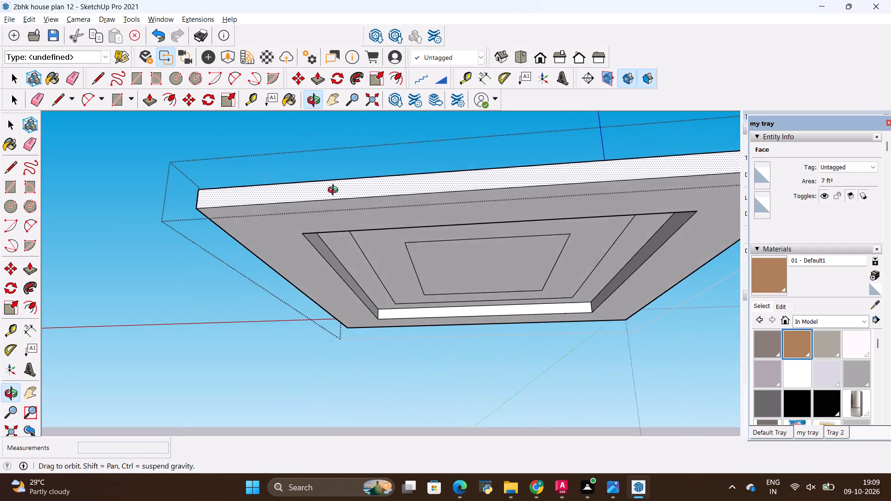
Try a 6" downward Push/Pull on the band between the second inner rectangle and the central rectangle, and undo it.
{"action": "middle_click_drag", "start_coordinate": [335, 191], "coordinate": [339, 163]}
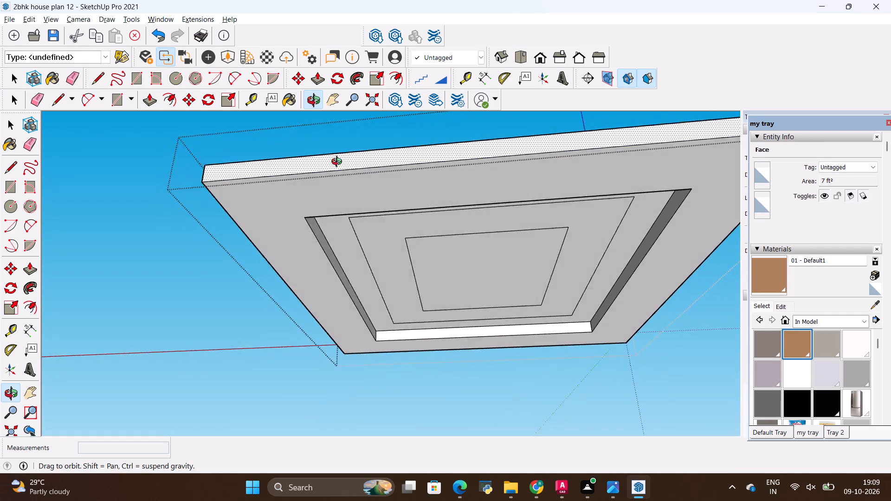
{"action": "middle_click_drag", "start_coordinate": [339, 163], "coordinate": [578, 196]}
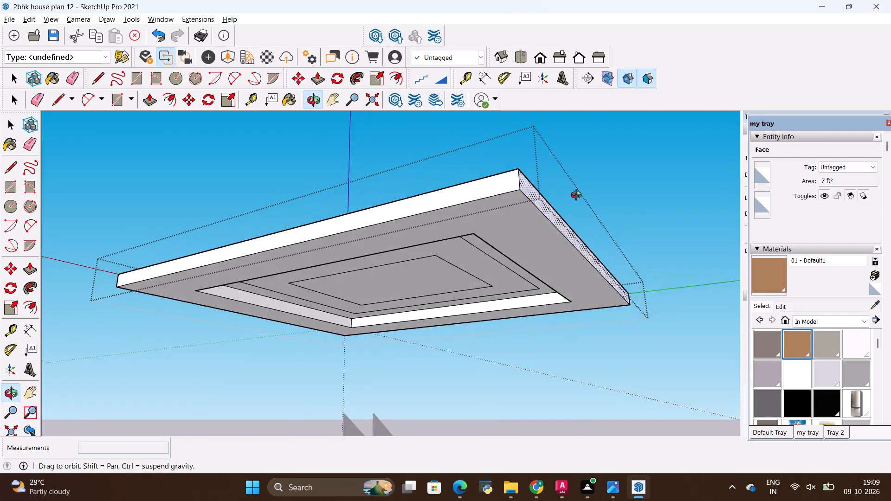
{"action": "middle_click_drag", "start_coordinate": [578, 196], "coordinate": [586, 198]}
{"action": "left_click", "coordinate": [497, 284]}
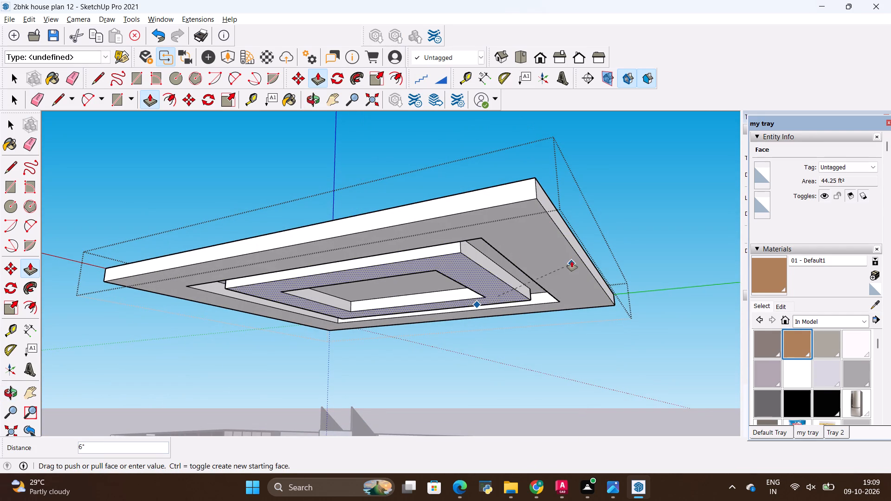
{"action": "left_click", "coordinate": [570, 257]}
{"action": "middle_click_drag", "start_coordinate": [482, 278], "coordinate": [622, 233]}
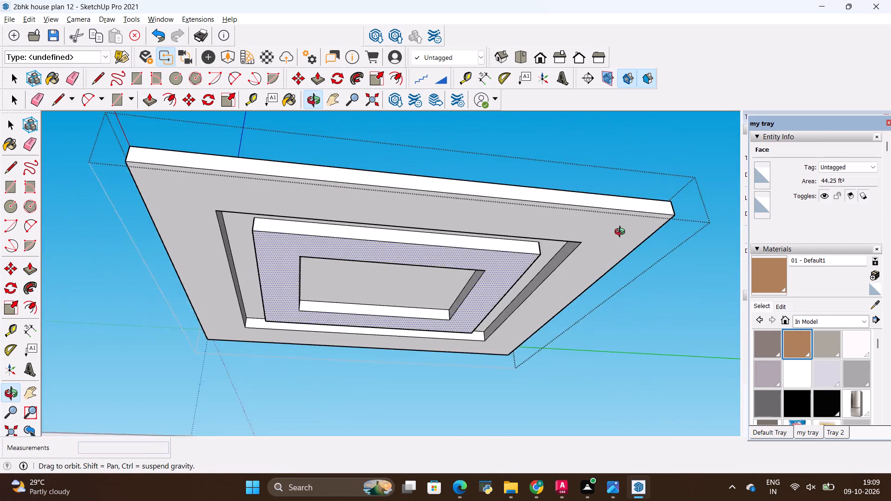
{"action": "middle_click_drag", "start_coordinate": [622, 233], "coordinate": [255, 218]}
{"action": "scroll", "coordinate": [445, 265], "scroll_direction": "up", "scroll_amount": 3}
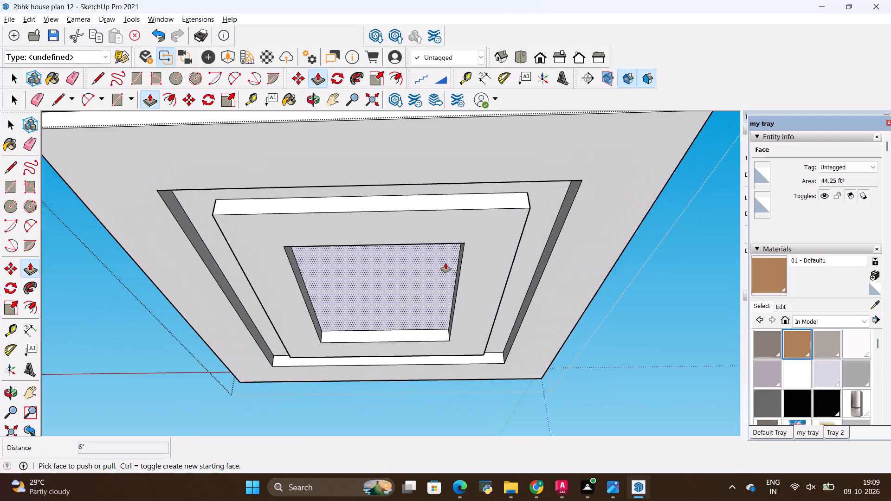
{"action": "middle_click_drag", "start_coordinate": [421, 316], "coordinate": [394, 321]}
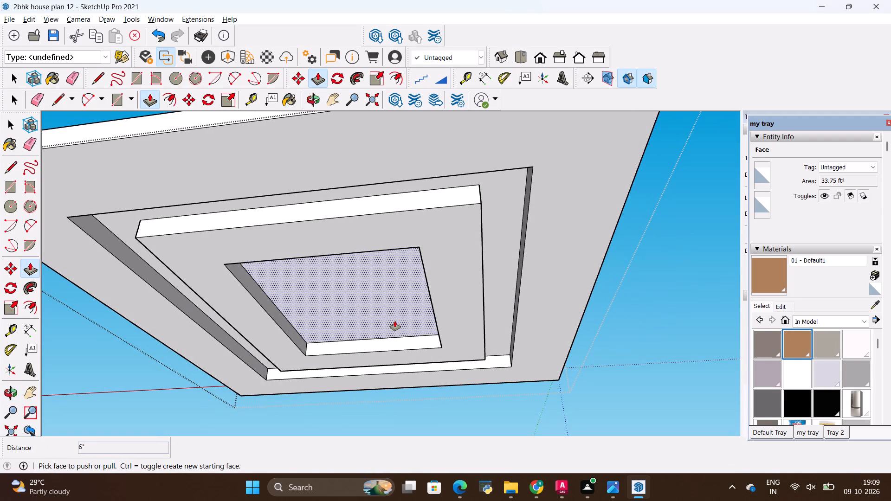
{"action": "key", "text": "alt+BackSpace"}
Place two diagonal guide lines between opposite corners of the ceiling panel's central rectangle with the Tape Measure.
{"action": "key", "text": "t"}
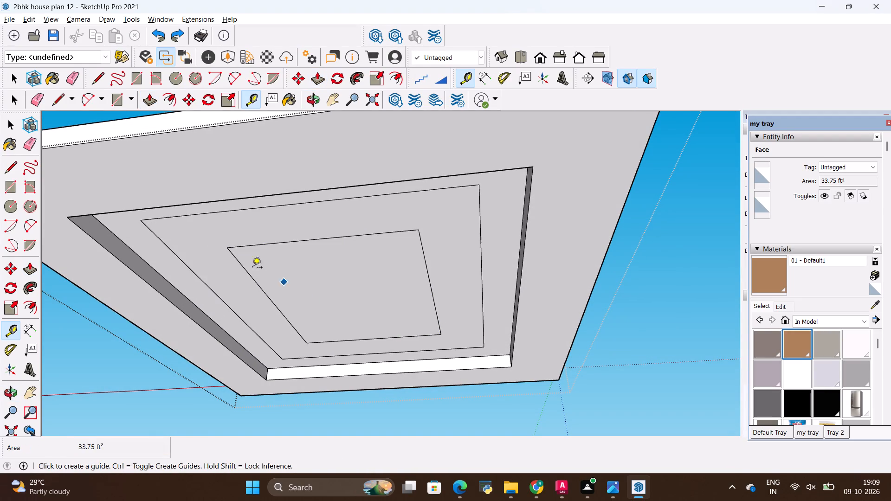
{"action": "left_click", "coordinate": [227, 252]}
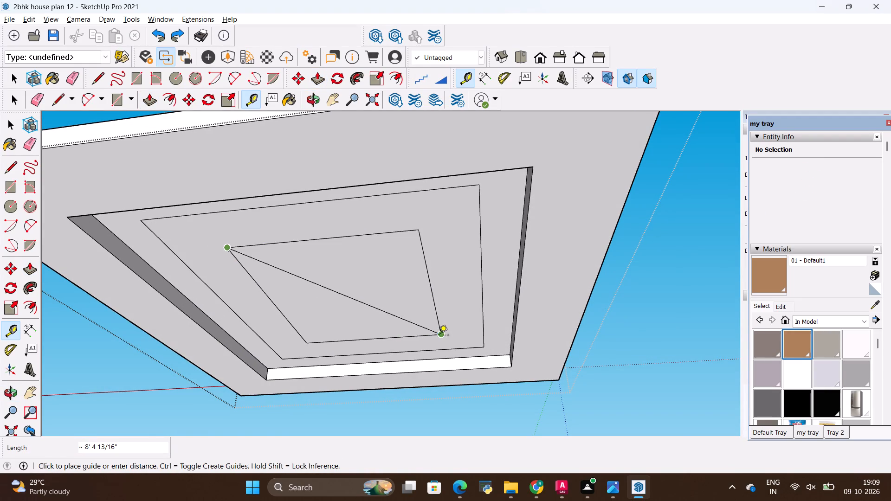
{"action": "left_click", "coordinate": [439, 336]}
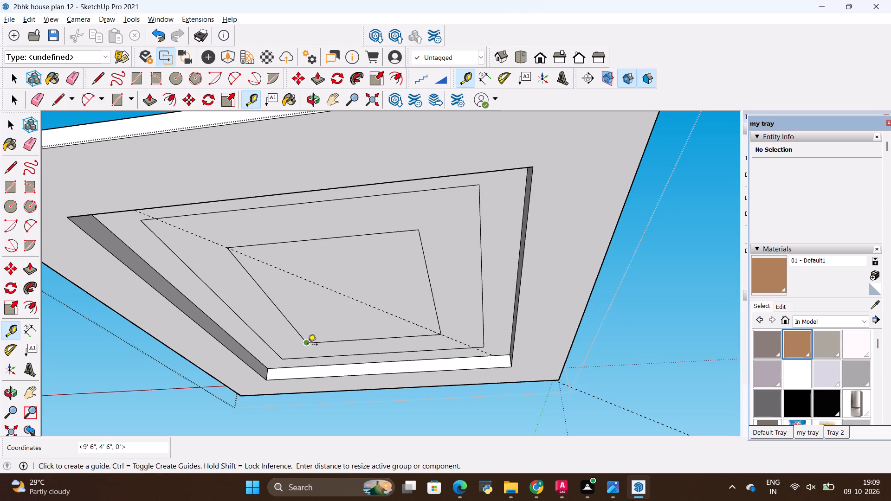
{"action": "left_click", "coordinate": [308, 346]}
{"action": "left_click", "coordinate": [419, 228]}
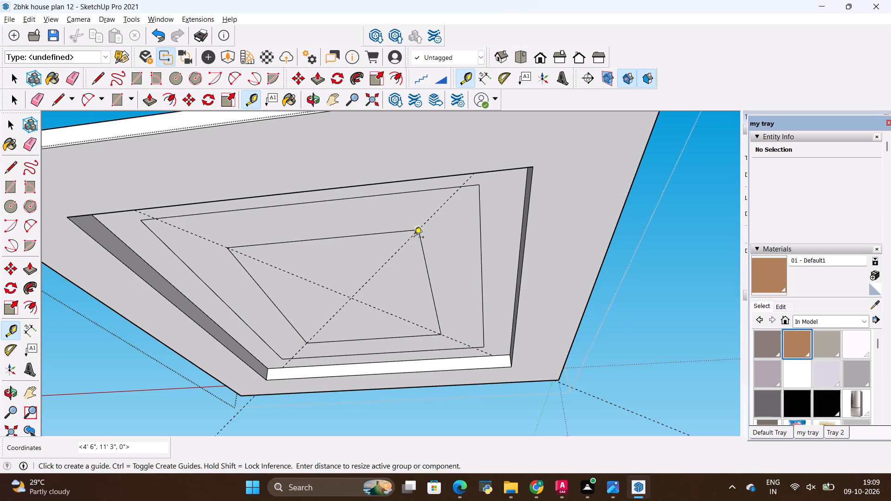
Draw two concentric circles with radii of 1' and 2' centred where the diagonal guides cross.
{"action": "key", "text": "c"}
{"action": "left_click", "coordinate": [350, 301]}
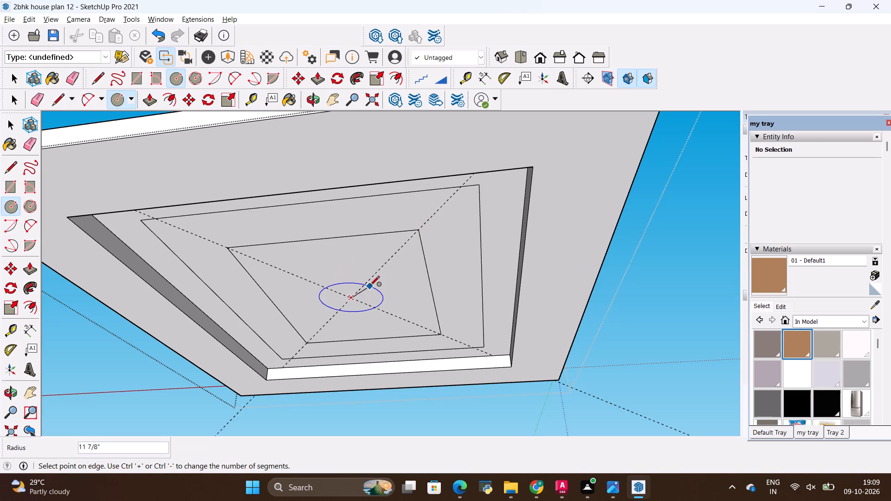
{"action": "key", "text": "BackSpace"}
{"action": "type", "text": "1'"}
{"action": "key", "text": "Return"}
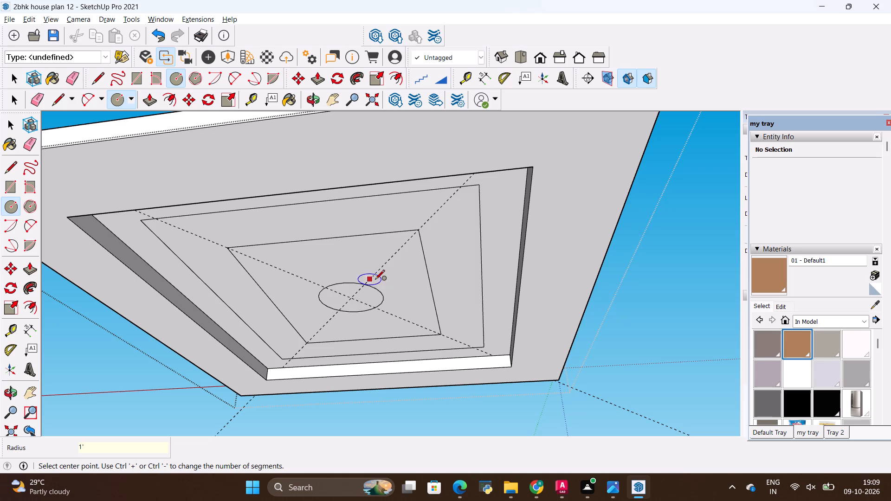
{"action": "left_click", "coordinate": [350, 301]}
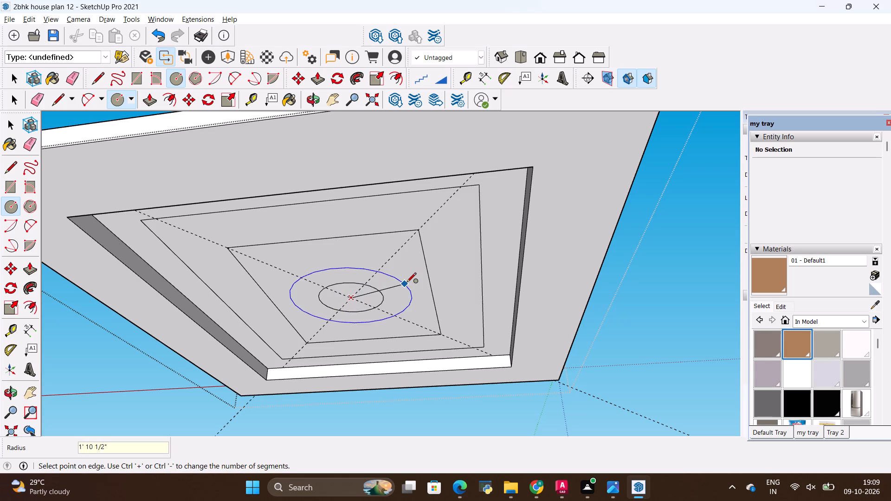
{"action": "type", "text": "2'"}
{"action": "key", "text": "Return"}
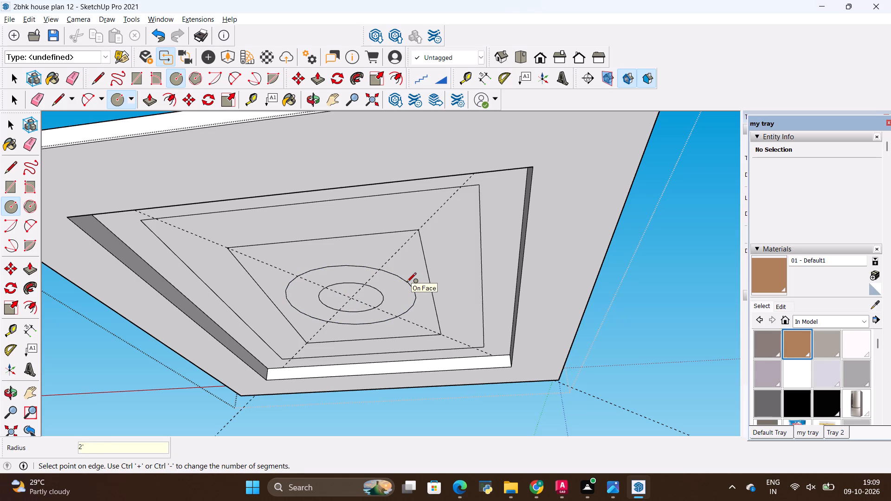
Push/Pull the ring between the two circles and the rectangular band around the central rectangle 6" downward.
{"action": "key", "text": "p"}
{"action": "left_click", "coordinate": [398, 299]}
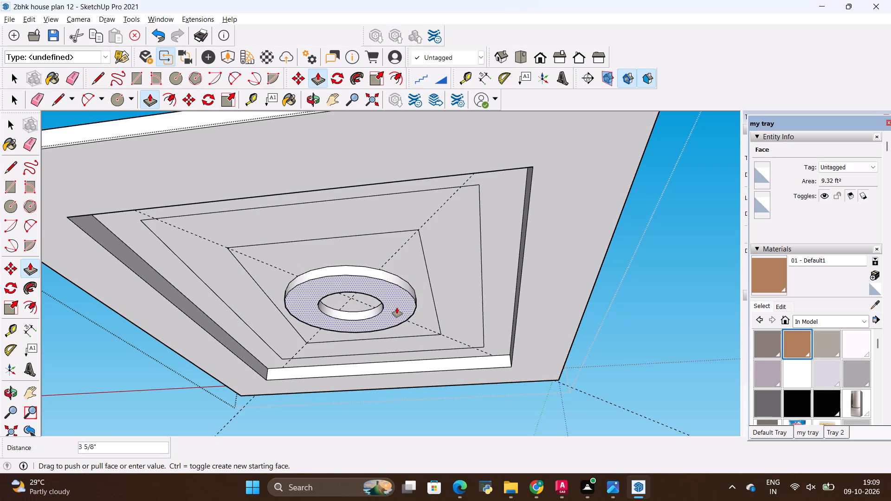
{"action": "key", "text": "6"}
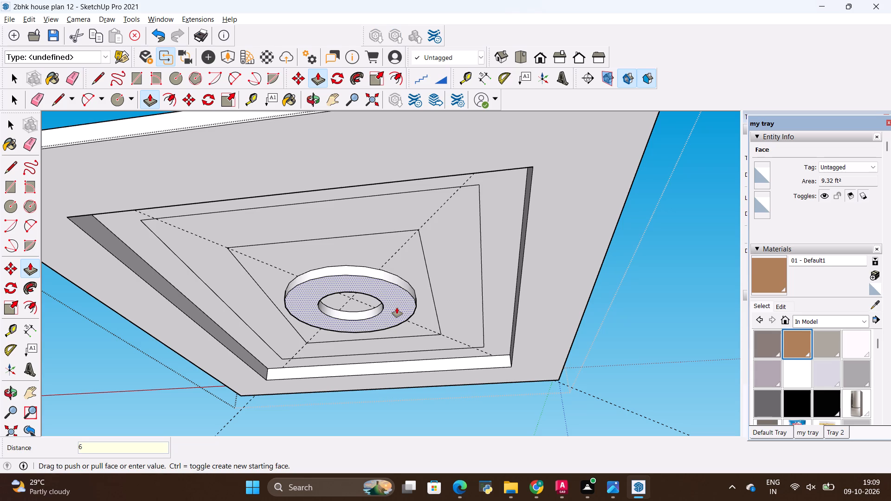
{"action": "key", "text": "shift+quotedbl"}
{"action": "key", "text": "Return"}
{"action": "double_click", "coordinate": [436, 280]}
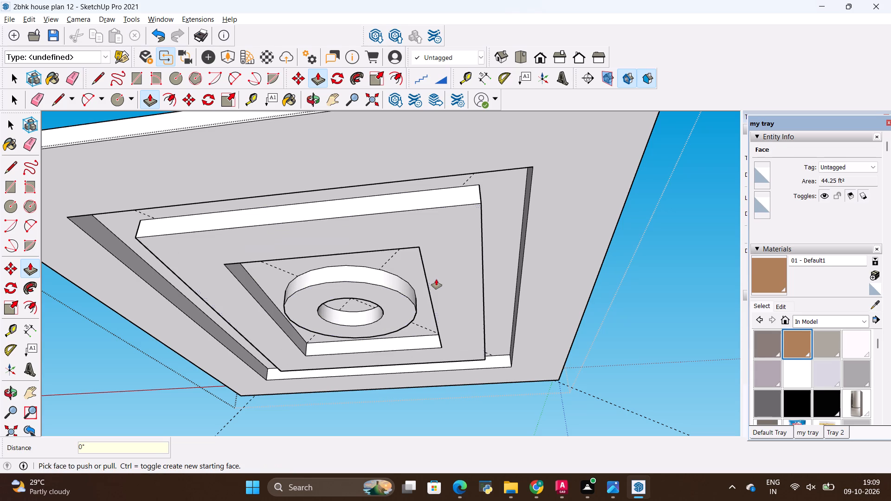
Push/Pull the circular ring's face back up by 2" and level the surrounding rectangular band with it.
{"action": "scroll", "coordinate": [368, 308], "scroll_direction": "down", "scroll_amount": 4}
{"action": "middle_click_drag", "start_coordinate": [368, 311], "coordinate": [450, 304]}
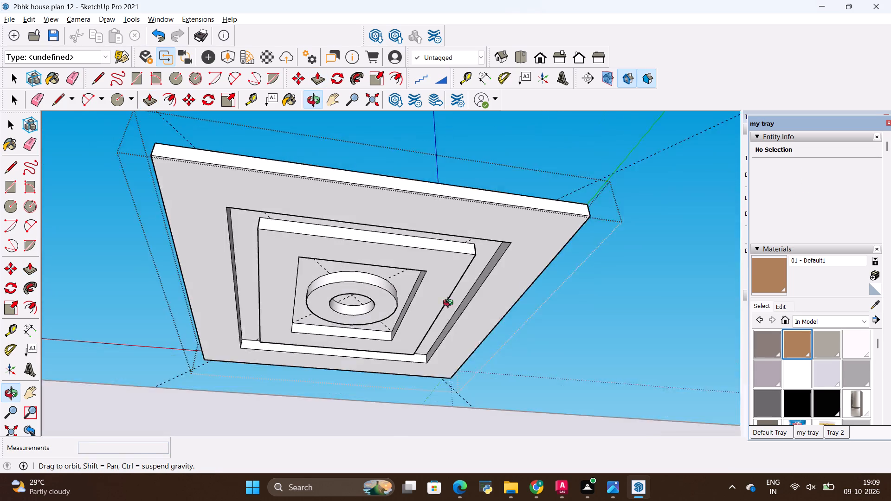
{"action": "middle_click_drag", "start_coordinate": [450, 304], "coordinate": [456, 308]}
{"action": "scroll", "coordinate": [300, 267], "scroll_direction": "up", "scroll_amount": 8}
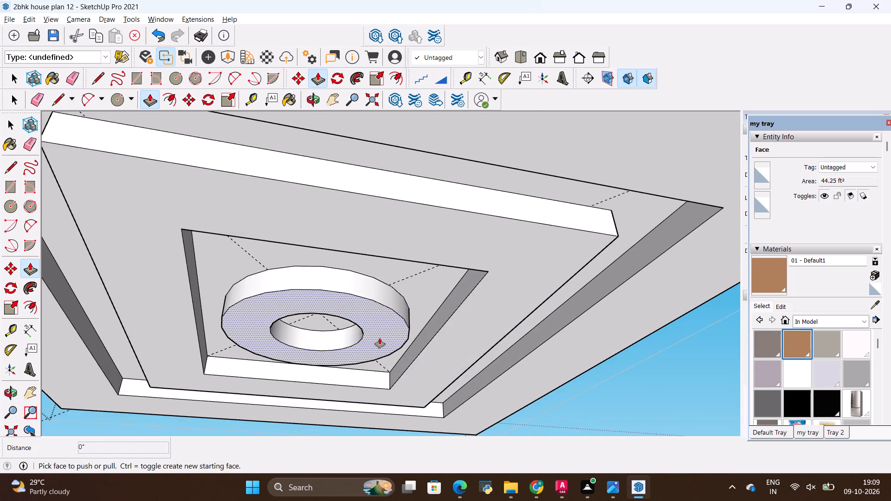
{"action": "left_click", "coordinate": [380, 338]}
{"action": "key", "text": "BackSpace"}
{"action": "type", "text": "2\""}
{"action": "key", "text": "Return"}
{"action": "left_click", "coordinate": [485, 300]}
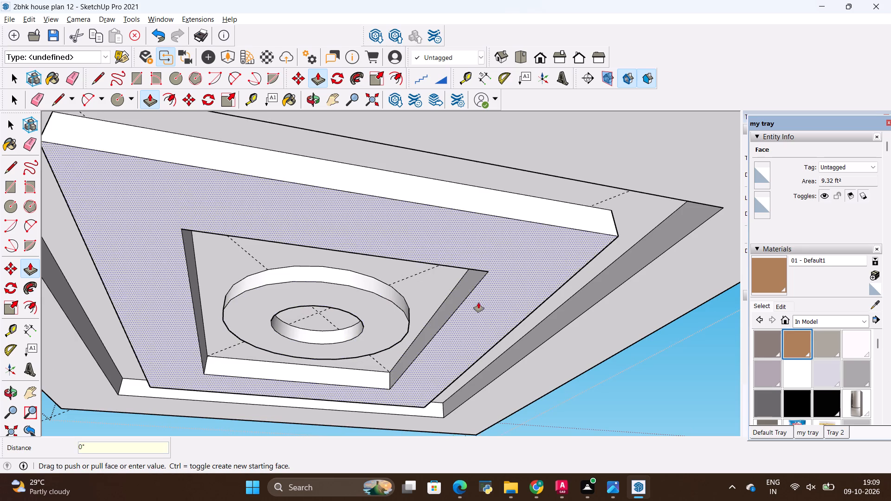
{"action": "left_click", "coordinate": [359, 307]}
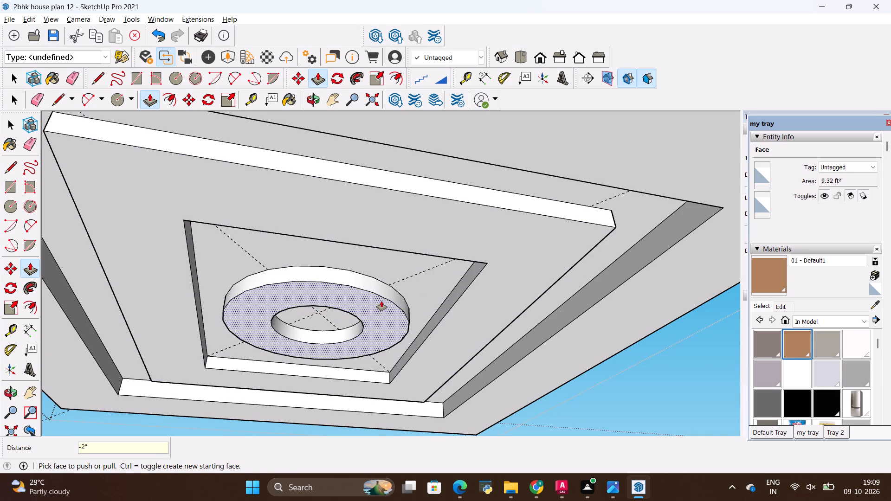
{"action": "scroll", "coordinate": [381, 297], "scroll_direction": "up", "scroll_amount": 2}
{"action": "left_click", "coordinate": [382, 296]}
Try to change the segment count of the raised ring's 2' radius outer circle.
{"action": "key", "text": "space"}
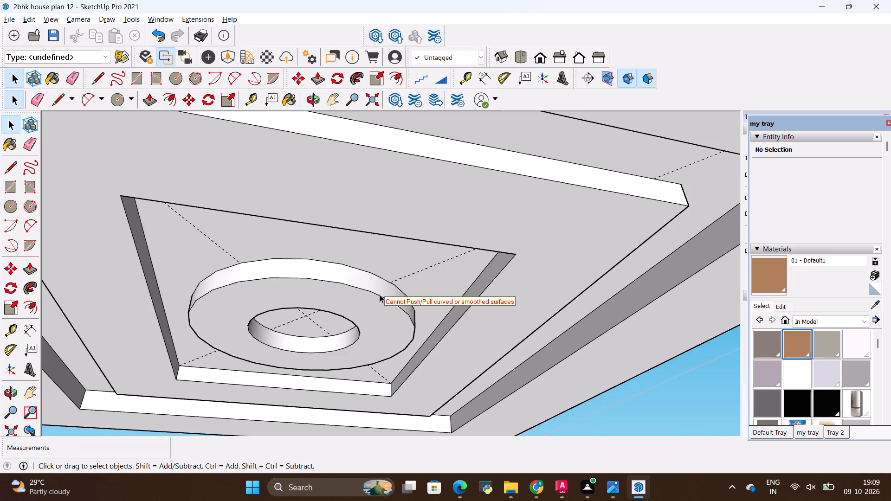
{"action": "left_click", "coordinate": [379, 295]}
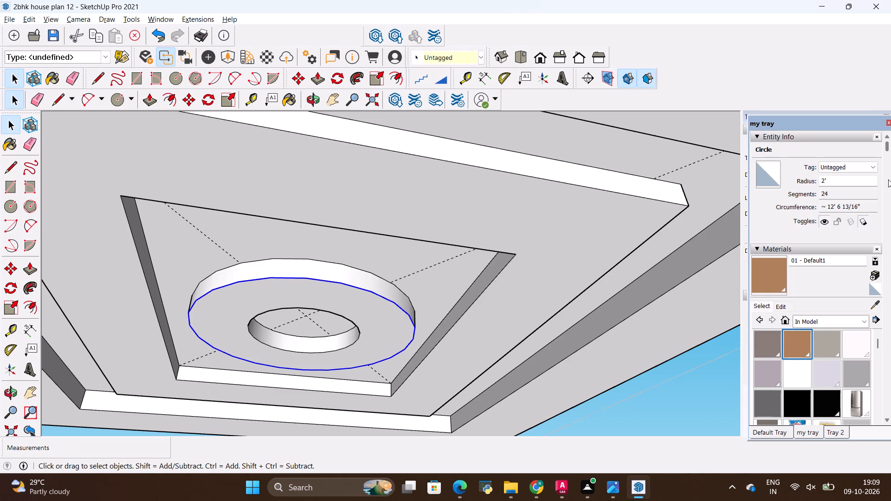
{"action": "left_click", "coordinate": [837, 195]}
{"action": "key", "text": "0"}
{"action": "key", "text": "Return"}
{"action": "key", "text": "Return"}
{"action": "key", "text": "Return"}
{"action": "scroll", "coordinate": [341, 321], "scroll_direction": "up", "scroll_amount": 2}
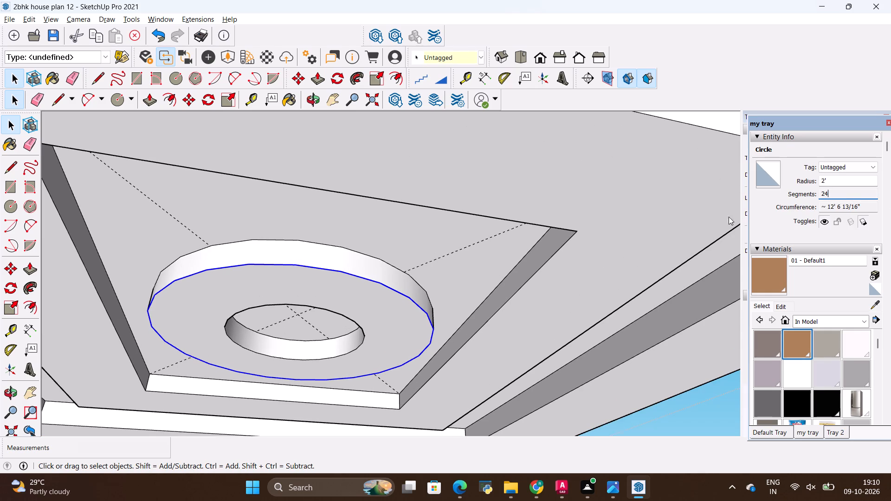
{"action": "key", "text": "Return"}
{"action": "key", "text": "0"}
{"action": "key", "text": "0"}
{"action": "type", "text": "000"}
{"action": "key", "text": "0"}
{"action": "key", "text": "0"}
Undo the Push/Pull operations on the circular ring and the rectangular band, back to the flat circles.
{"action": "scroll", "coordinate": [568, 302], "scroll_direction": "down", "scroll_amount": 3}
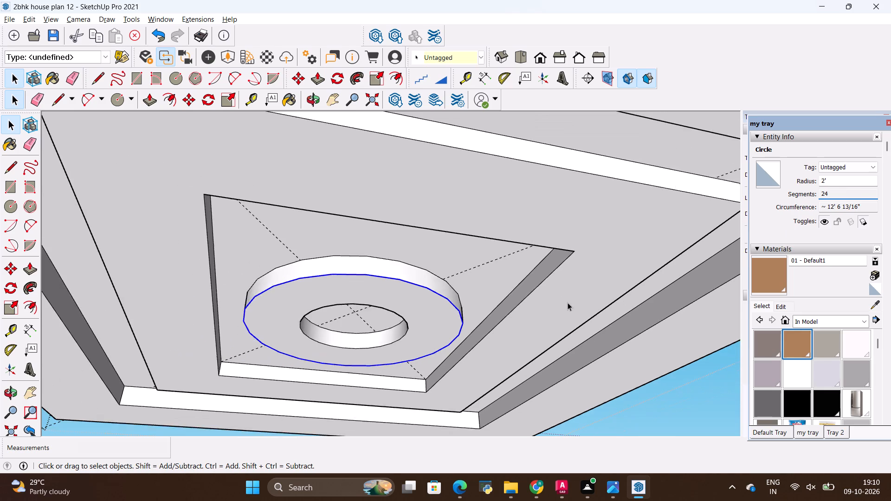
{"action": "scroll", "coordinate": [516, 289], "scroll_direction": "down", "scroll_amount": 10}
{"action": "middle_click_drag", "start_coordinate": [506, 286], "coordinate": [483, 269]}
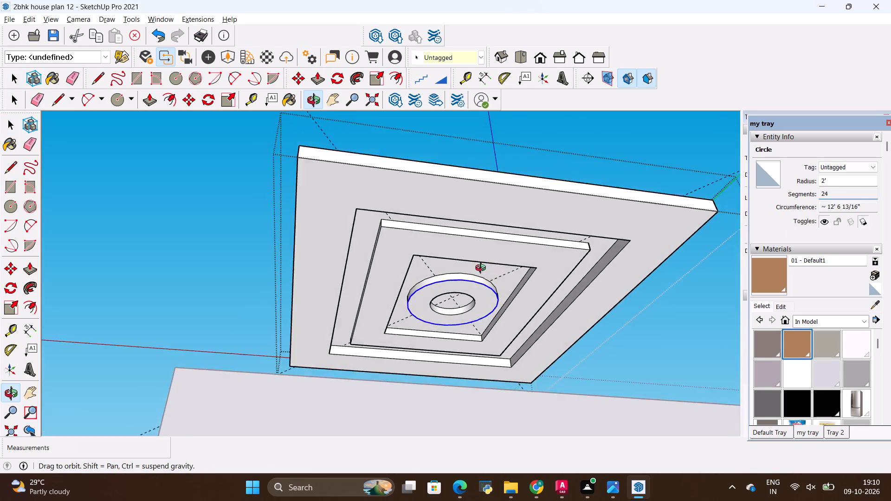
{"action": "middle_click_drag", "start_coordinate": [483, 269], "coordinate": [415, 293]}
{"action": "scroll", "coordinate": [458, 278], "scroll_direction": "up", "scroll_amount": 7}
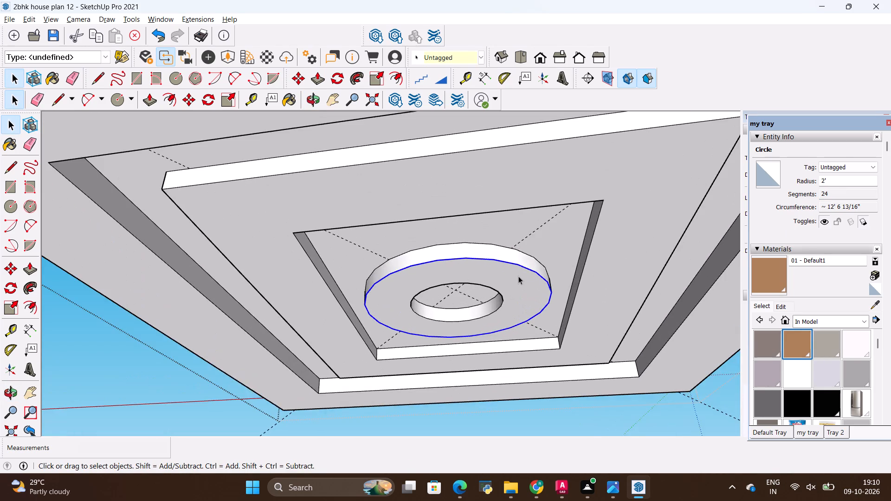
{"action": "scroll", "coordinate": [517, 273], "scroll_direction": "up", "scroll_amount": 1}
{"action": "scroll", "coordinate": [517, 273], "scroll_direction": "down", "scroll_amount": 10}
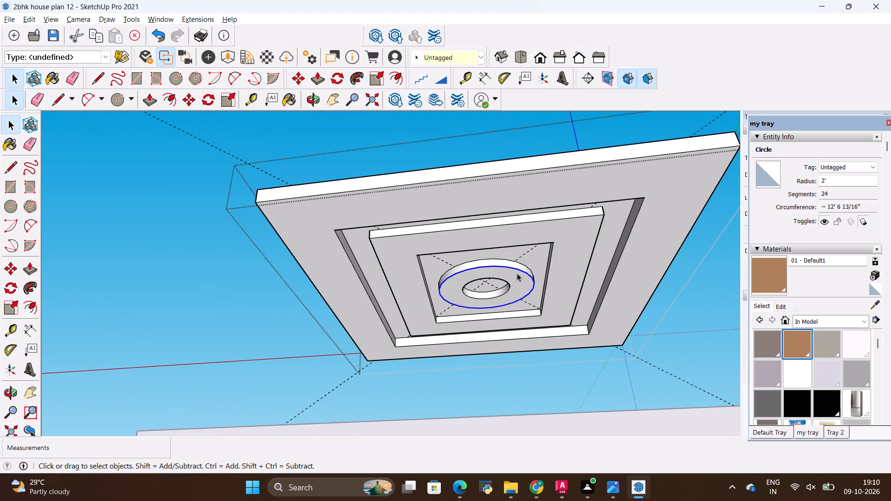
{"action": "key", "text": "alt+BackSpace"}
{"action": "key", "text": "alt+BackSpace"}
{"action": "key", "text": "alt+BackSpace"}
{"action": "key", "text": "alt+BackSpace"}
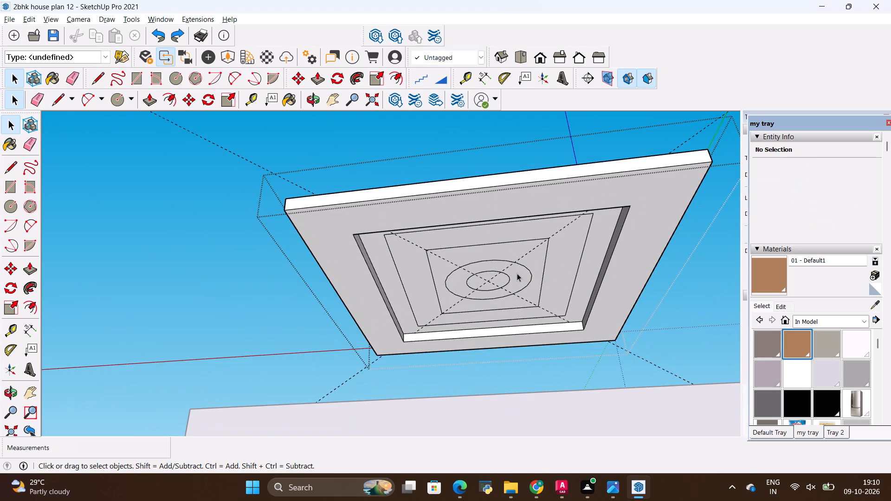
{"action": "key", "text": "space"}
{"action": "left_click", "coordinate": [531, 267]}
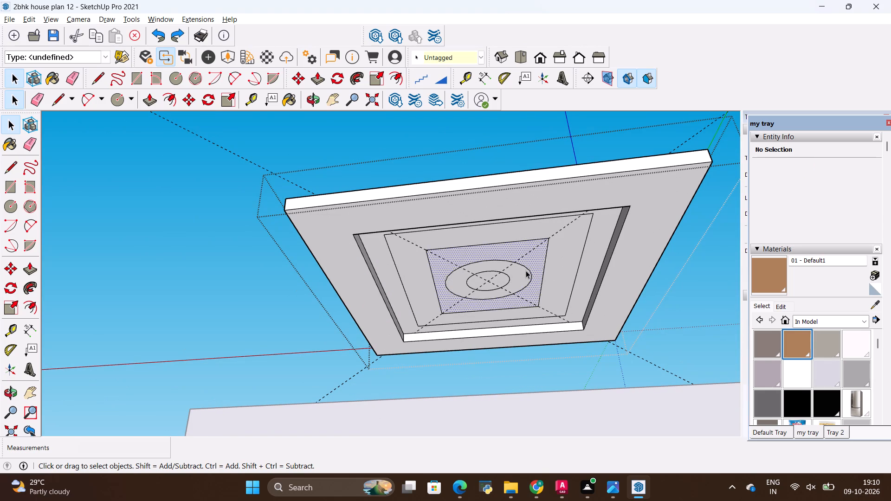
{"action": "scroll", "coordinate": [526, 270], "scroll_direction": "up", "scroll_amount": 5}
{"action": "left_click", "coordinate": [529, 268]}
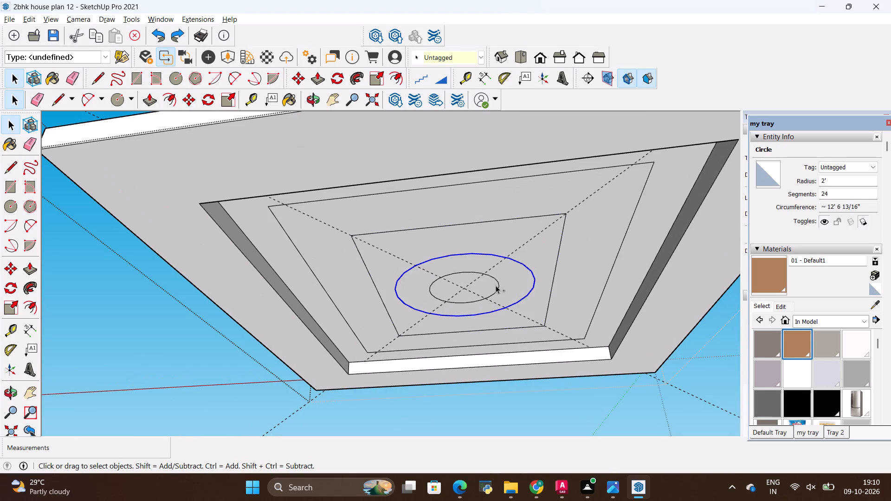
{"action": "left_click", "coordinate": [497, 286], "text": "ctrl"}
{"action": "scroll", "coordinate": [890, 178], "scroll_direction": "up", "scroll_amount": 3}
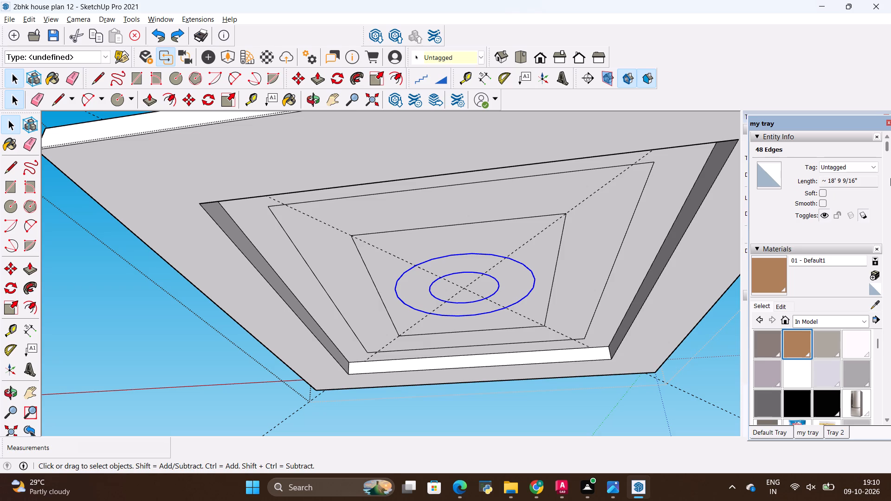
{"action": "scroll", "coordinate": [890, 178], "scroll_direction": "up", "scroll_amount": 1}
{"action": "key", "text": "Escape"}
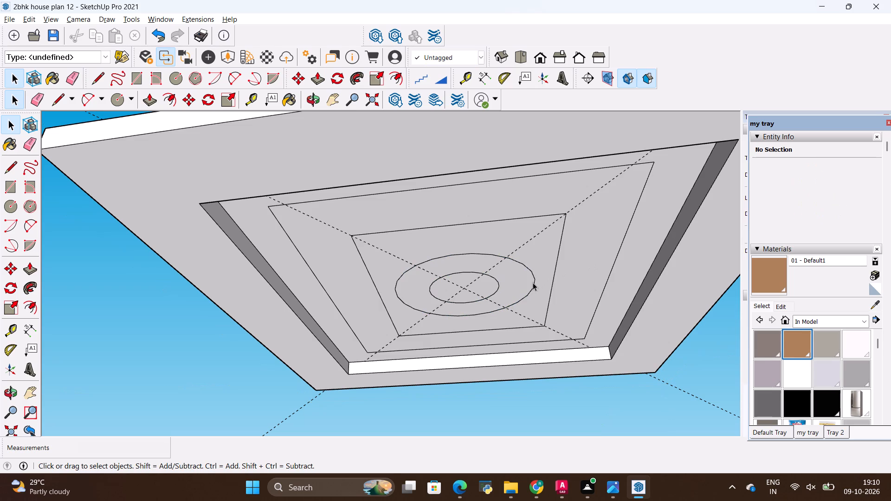
Set the segment count of the outer circle with the 2' radius to 100.
{"action": "left_click", "coordinate": [533, 282]}
{"action": "double_click", "coordinate": [571, 252]}
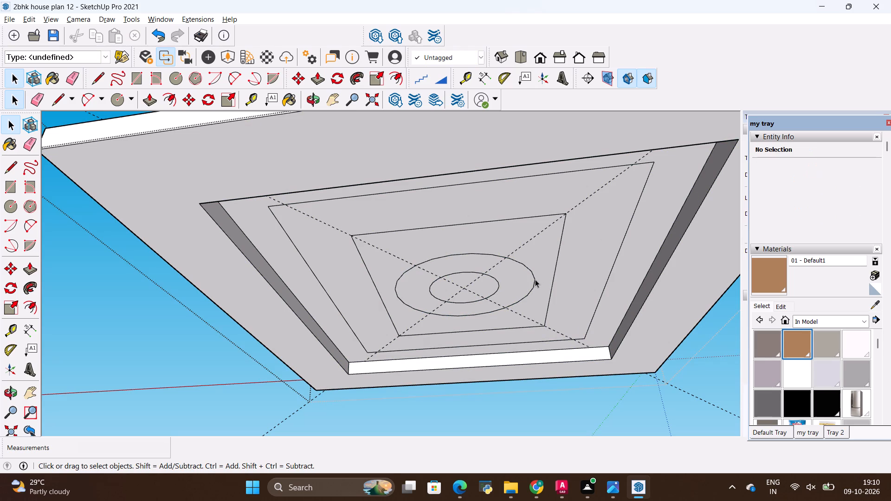
{"action": "left_click", "coordinate": [535, 280]}
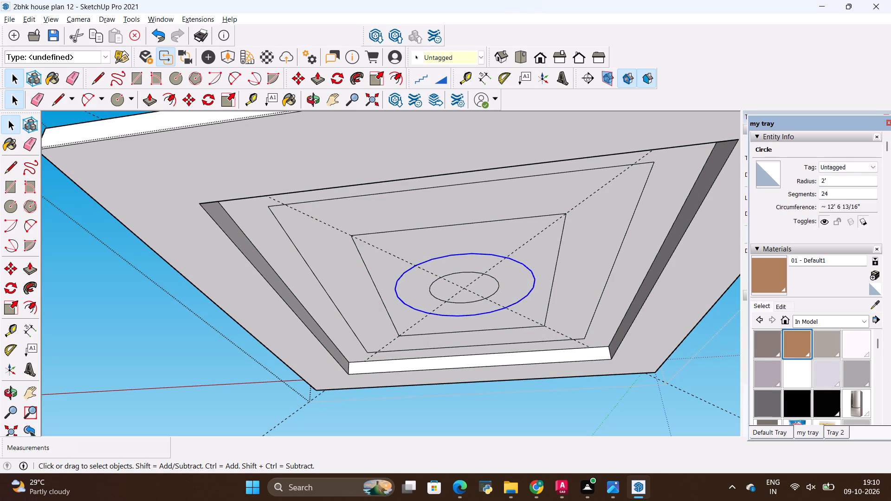
{"action": "left_click", "coordinate": [833, 191]}
{"action": "key", "text": "BackSpace"}
{"action": "key", "text": "BackSpace"}
{"action": "key", "text": "BackSpace"}
{"action": "type", "text": "100"}
{"action": "key", "text": "Return"}
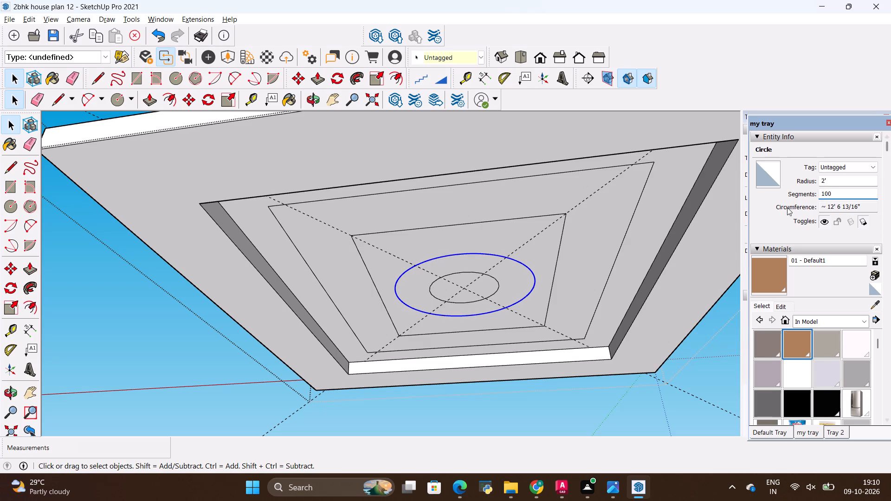
Set the segment count of the inner circle with the 1' radius to 100.
{"action": "left_click", "coordinate": [497, 287]}
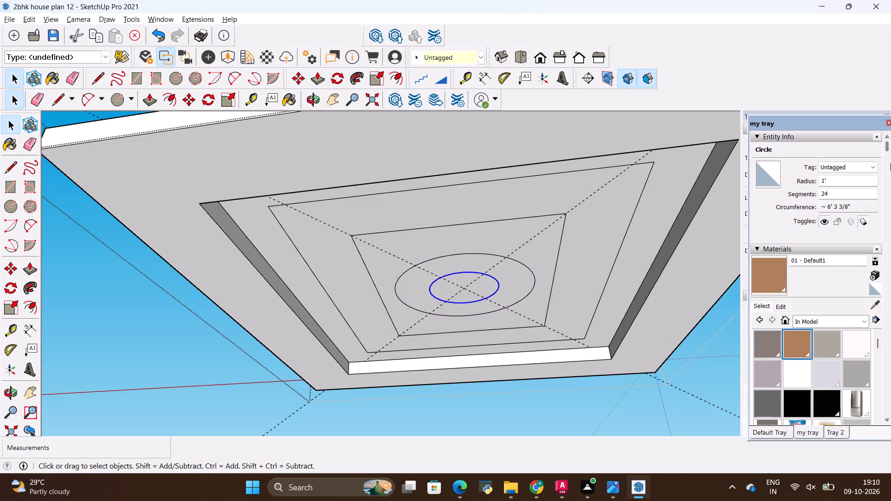
{"action": "left_click", "coordinate": [836, 194]}
{"action": "key", "text": "BackSpace"}
{"action": "key", "text": "BackSpace"}
{"action": "key", "text": "BackSpace"}
{"action": "type", "text": "100"}
{"action": "key", "text": "Return"}
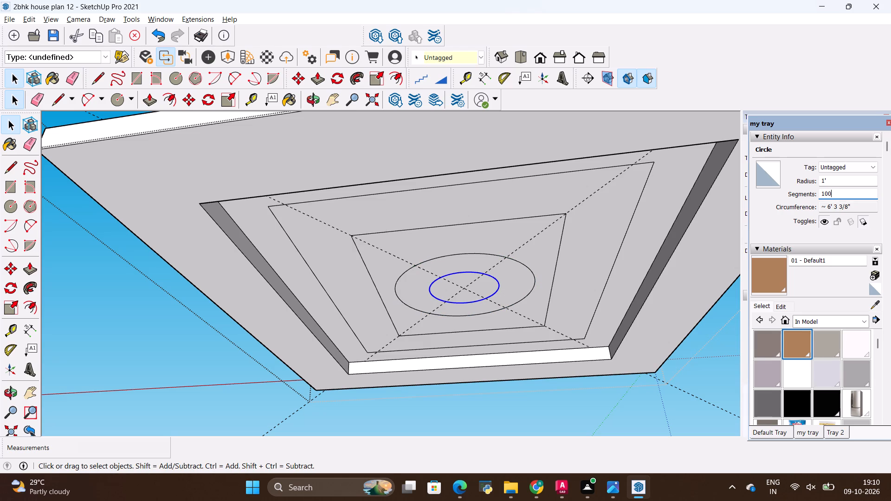
{"action": "key", "text": "space"}
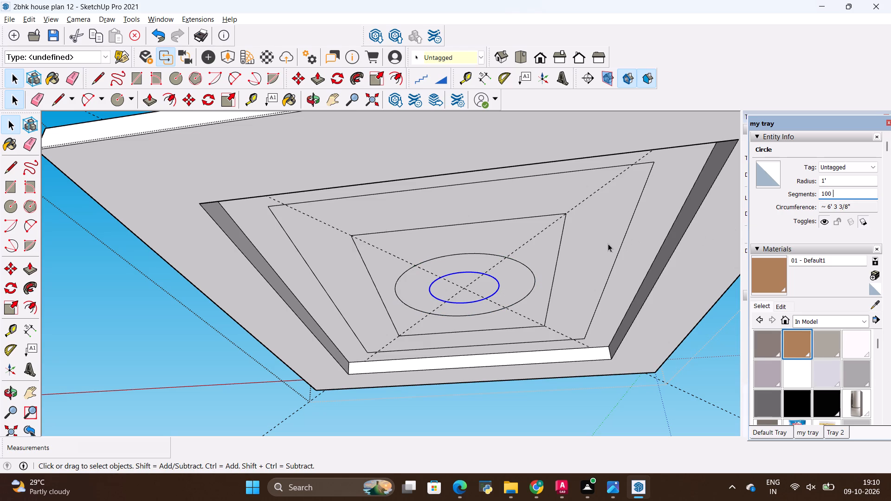
Push/Pull the rectangular band around the central rectangle 4" downward.
{"action": "left_click", "coordinate": [608, 244]}
{"action": "scroll", "coordinate": [486, 284], "scroll_direction": "up", "scroll_amount": 5}
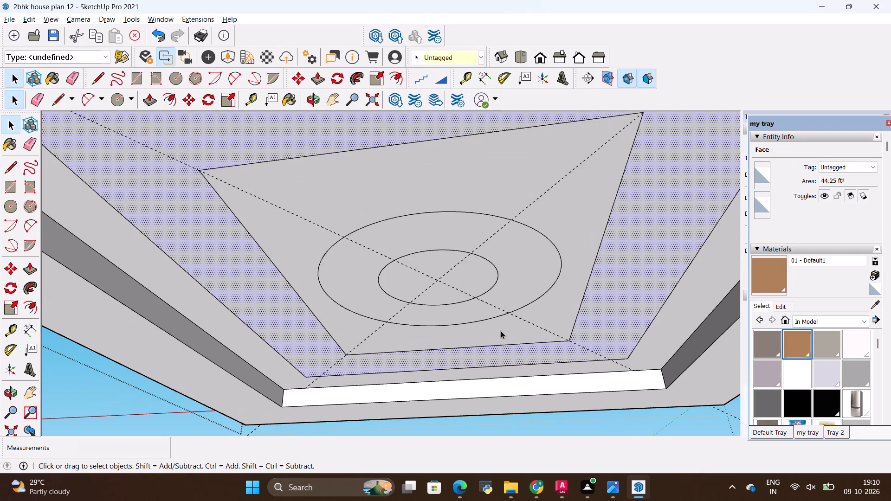
{"action": "middle_click_drag", "start_coordinate": [501, 331], "coordinate": [489, 319]}
{"action": "scroll", "coordinate": [497, 321], "scroll_direction": "up", "scroll_amount": 1}
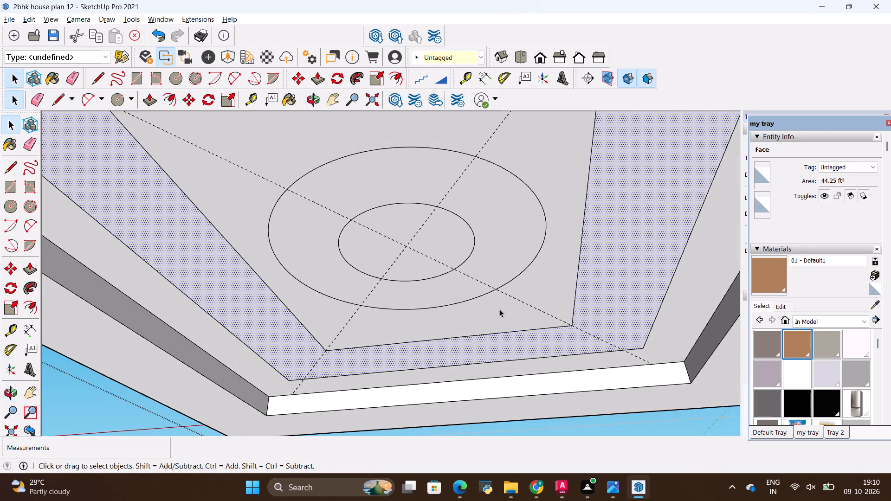
{"action": "key", "text": "p"}
{"action": "left_click", "coordinate": [498, 250]}
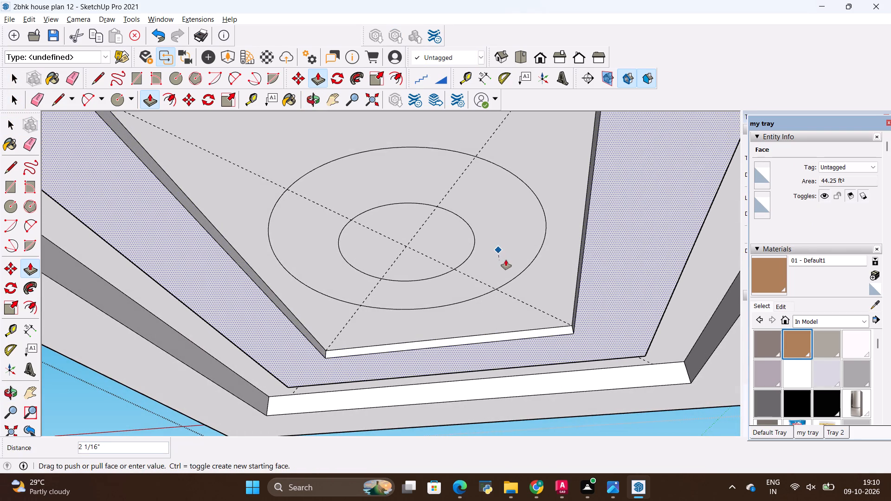
{"action": "type", "text": "4\""}
{"action": "key", "text": "Return"}
{"action": "key", "text": "space"}
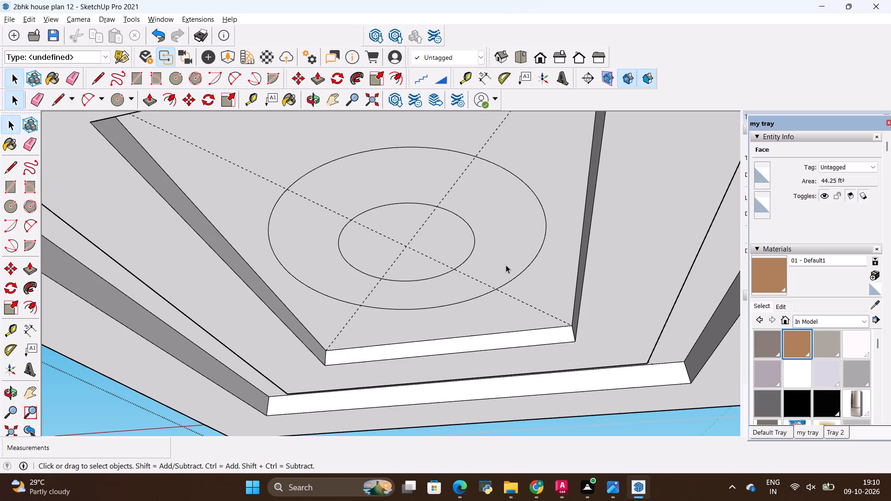
{"action": "key", "text": "space"}
{"action": "key", "text": "space"}
Push/Pull the ring between the two circles downward, level with the surrounding rectangular band.
{"action": "key", "text": "p"}
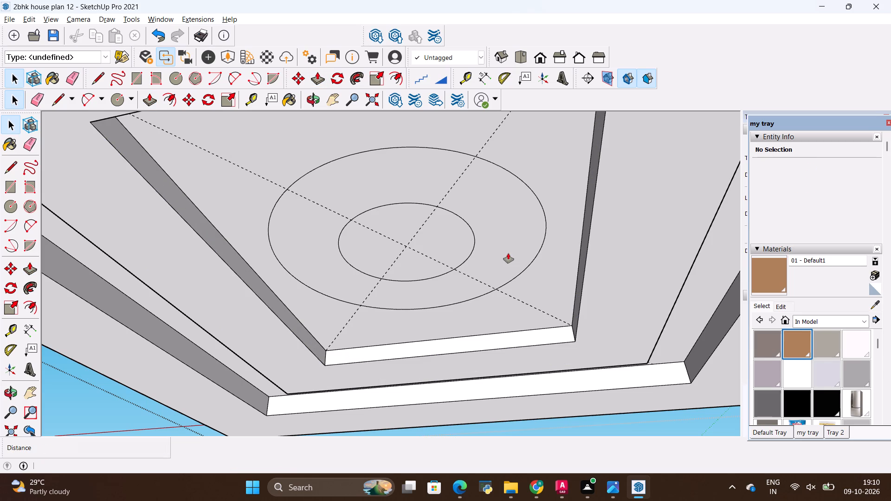
{"action": "left_click", "coordinate": [508, 253]}
{"action": "left_click", "coordinate": [614, 253]}
Examine the stepped underside of the ceiling panel and its circular ring from several angles.
{"action": "middle_click_drag", "start_coordinate": [595, 134], "coordinate": [580, 167]}
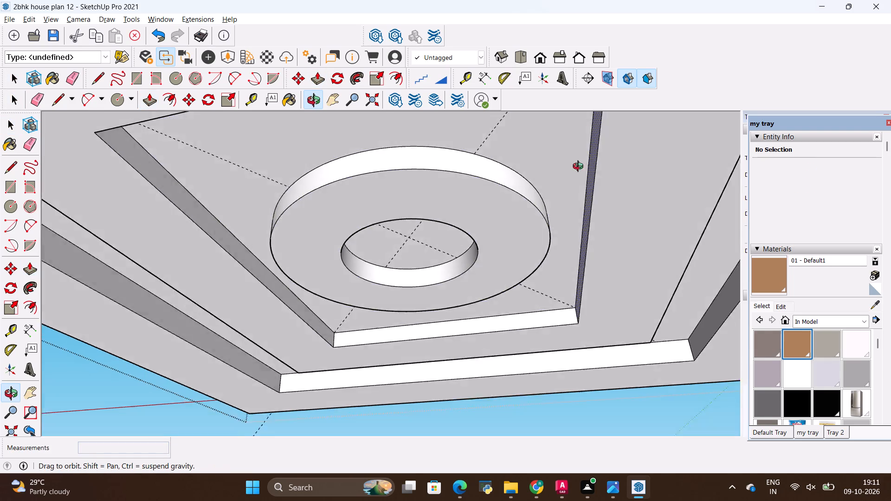
{"action": "middle_click_drag", "start_coordinate": [580, 167], "coordinate": [527, 256]}
{"action": "scroll", "coordinate": [552, 216], "scroll_direction": "down", "scroll_amount": 18}
{"action": "scroll", "coordinate": [574, 180], "scroll_direction": "down", "scroll_amount": 3}
{"action": "scroll", "coordinate": [574, 180], "scroll_direction": "up", "scroll_amount": 1}
{"action": "scroll", "coordinate": [574, 180], "scroll_direction": "down", "scroll_amount": 2}
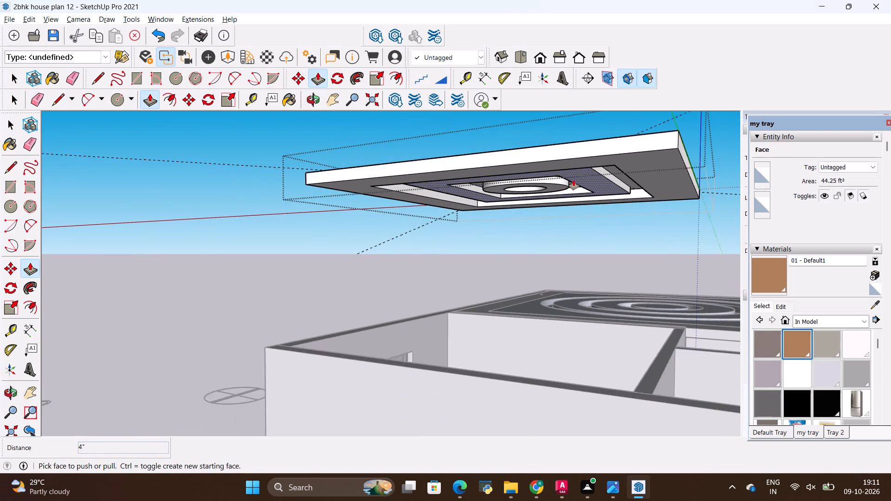
{"action": "middle_click_drag", "start_coordinate": [590, 210], "coordinate": [661, 190]}
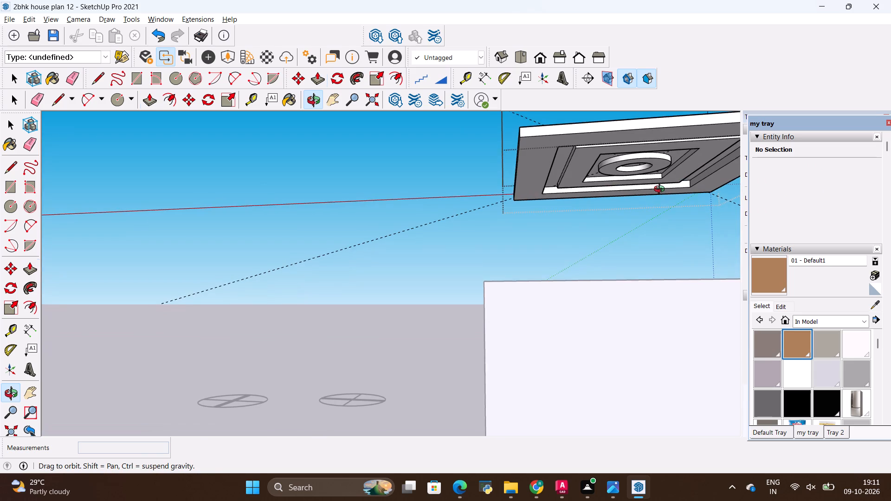
{"action": "middle_click_drag", "start_coordinate": [626, 175], "coordinate": [527, 247], "text": "shift"}
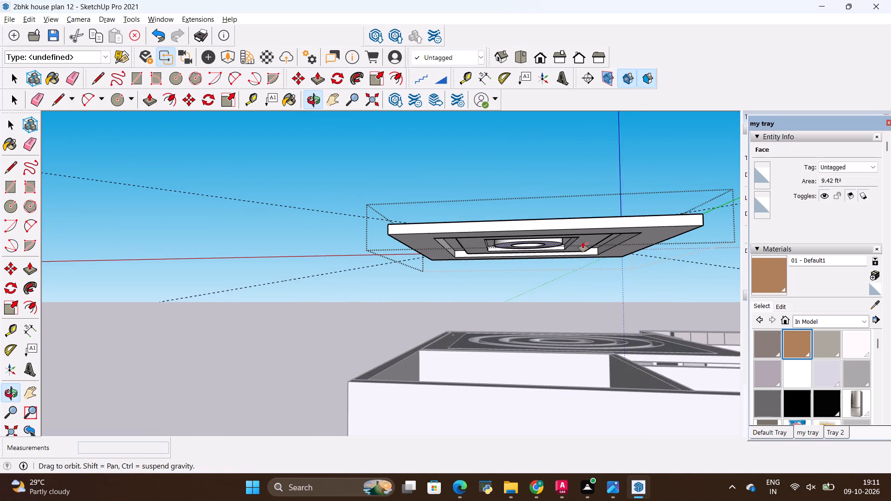
{"action": "middle_click_drag", "start_coordinate": [586, 242], "coordinate": [589, 197]}
Create a new material using the plain lavender-grey image 3ffa647b116bd570b010872f340d6801 from the all materials folder as its texture.
{"action": "left_click", "coordinate": [872, 276]}
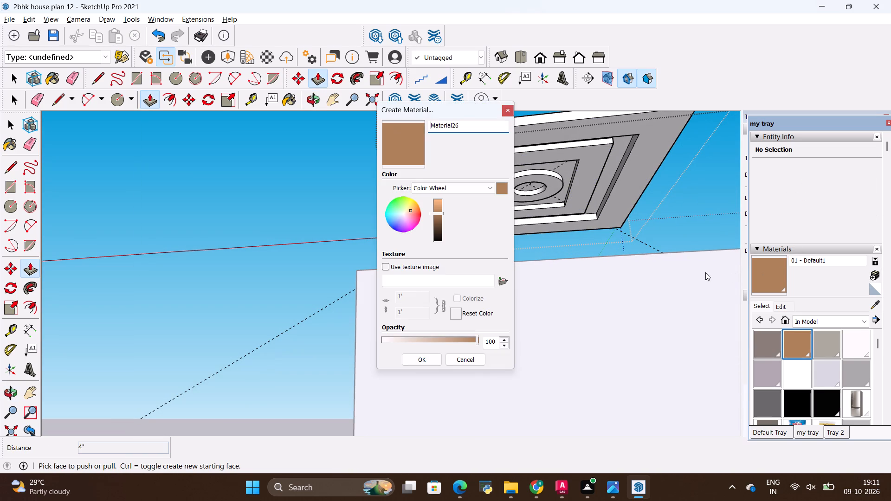
{"action": "left_click", "coordinate": [505, 283]}
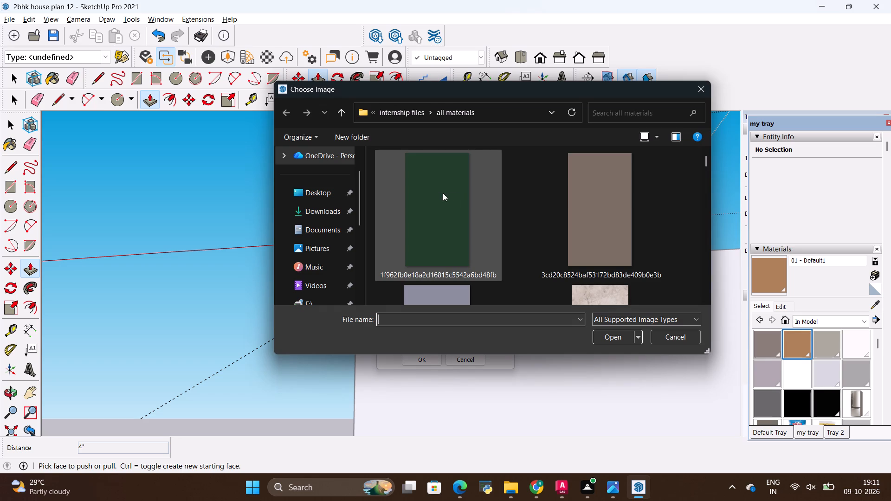
{"action": "scroll", "coordinate": [603, 212], "scroll_direction": "down", "scroll_amount": 2}
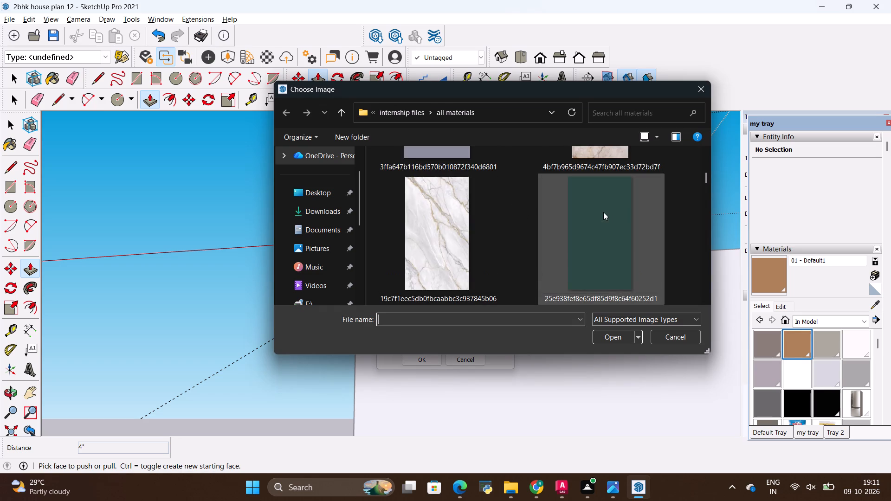
{"action": "scroll", "coordinate": [603, 212], "scroll_direction": "down", "scroll_amount": 1}
{"action": "scroll", "coordinate": [603, 212], "scroll_direction": "up", "scroll_amount": 2}
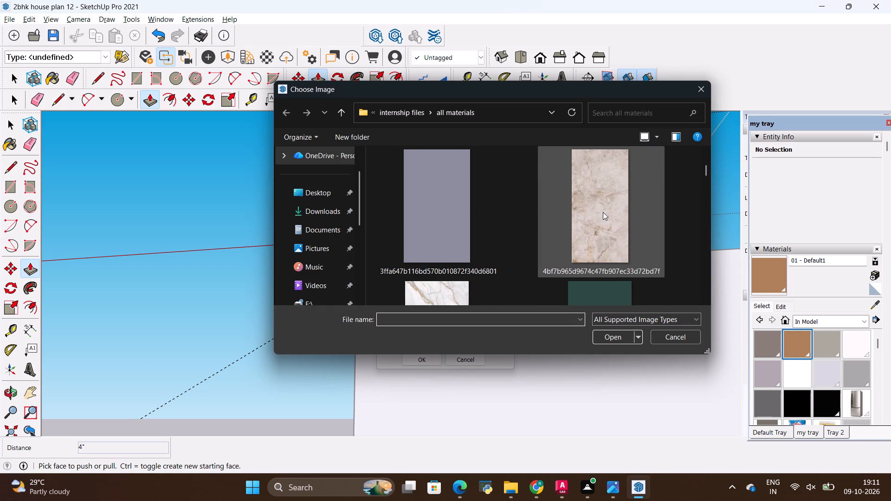
{"action": "left_click", "coordinate": [434, 198]}
{"action": "left_click", "coordinate": [623, 339]}
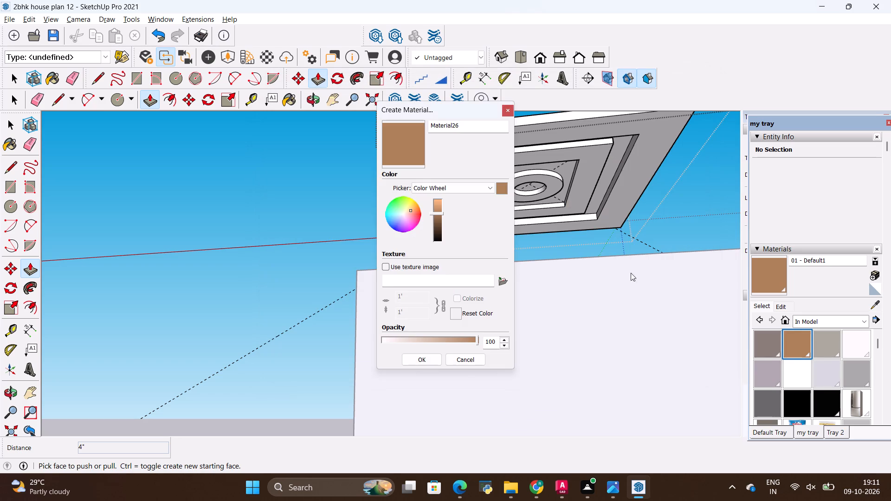
{"action": "left_click", "coordinate": [431, 355]}
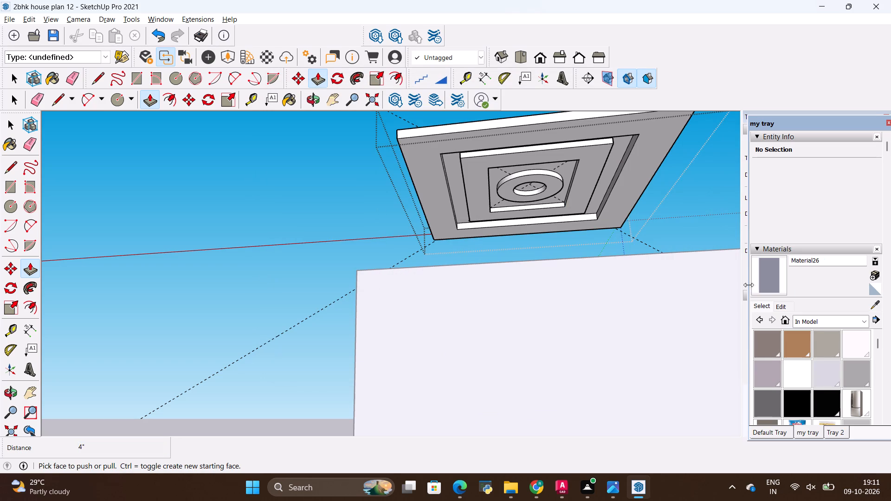
Paint the bottom faces of the outer border, the rectangular band and the circular ring with the new lavender-grey material.
{"action": "left_click", "coordinate": [765, 272]}
{"action": "left_click", "coordinate": [649, 164]}
{"action": "scroll", "coordinate": [617, 150], "scroll_direction": "up", "scroll_amount": 8}
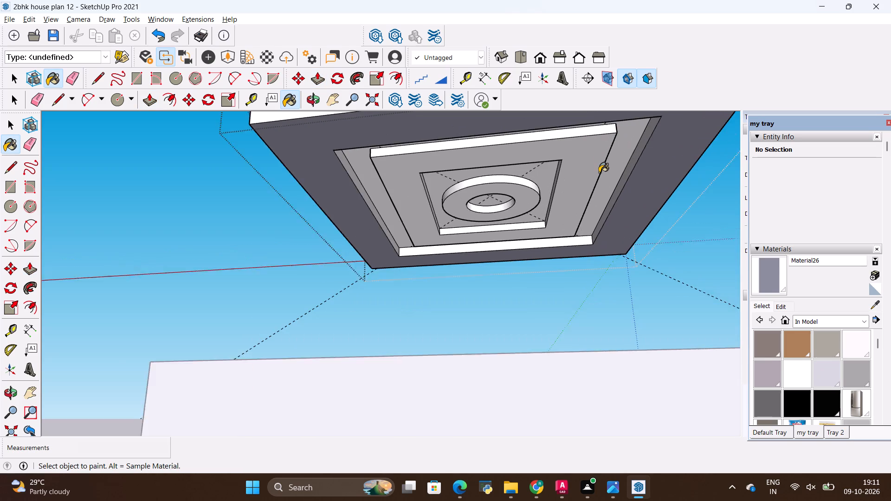
{"action": "left_click", "coordinate": [567, 197]}
{"action": "left_click", "coordinate": [517, 211]}
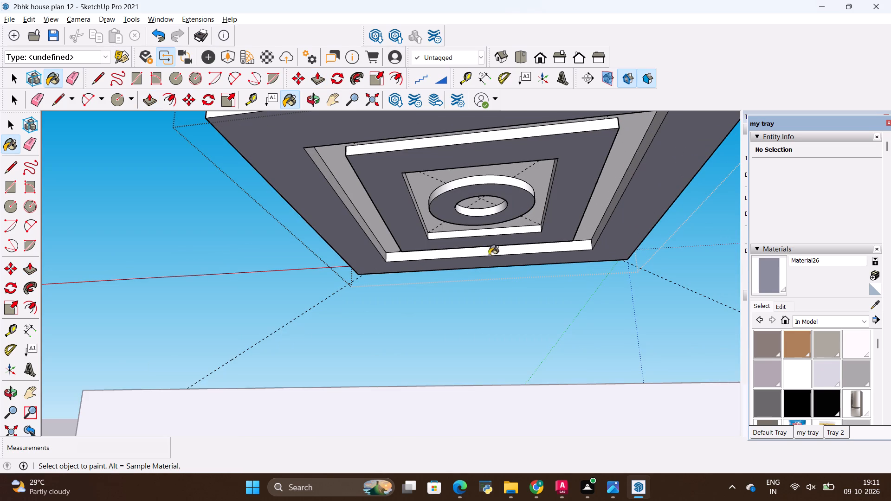
Paint the circular ring's inner and outer curved side faces with the lavender-grey material.
{"action": "scroll", "coordinate": [409, 134], "scroll_direction": "up", "scroll_amount": 7}
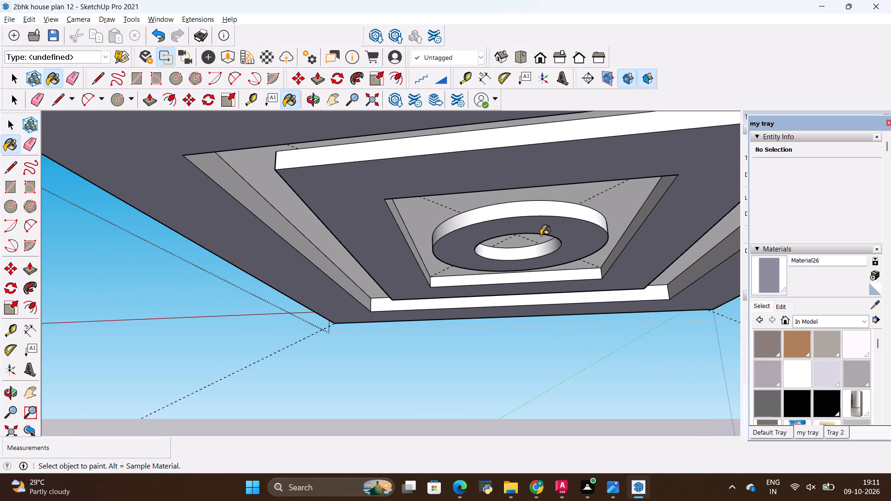
{"action": "scroll", "coordinate": [529, 275], "scroll_direction": "up", "scroll_amount": 3}
{"action": "left_click", "coordinate": [523, 246]}
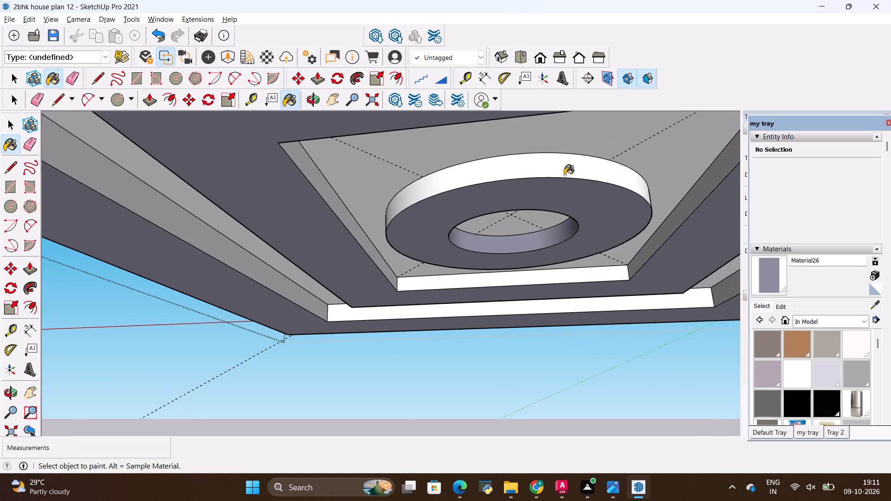
{"action": "left_click", "coordinate": [565, 171]}
Paint three side faces of the central rectangular recess and two inner side faces of the outer border with the lavender-grey material.
{"action": "scroll", "coordinate": [610, 270], "scroll_direction": "up", "scroll_amount": 3}
{"action": "left_click", "coordinate": [607, 280]}
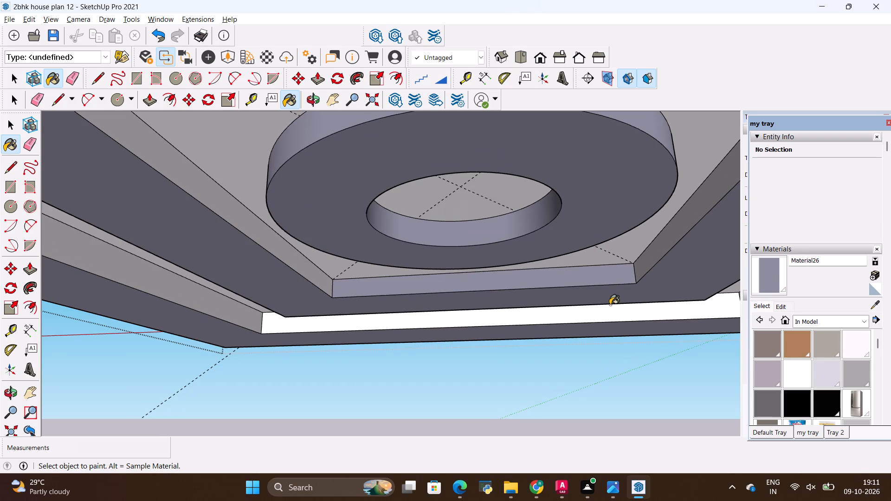
{"action": "left_click", "coordinate": [607, 316]}
{"action": "left_click", "coordinate": [659, 249]}
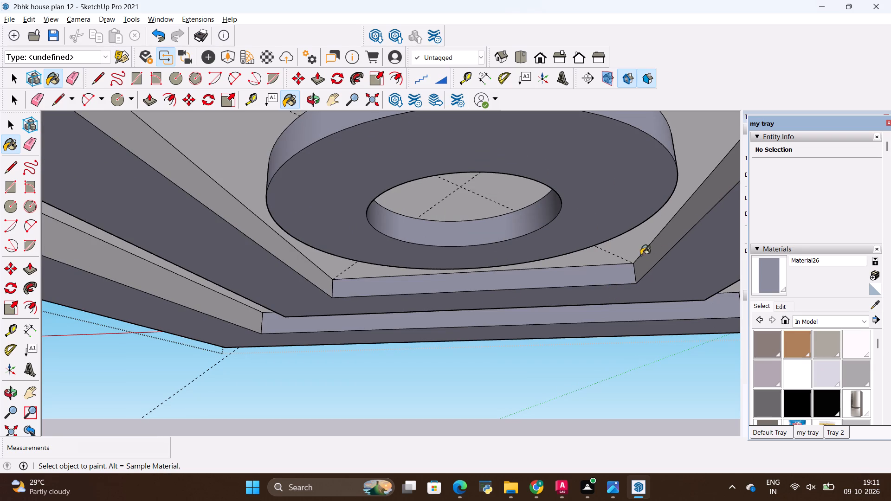
{"action": "scroll", "coordinate": [283, 315], "scroll_direction": "up", "scroll_amount": 1}
{"action": "scroll", "coordinate": [307, 279], "scroll_direction": "up", "scroll_amount": 3}
{"action": "left_click", "coordinate": [314, 266]}
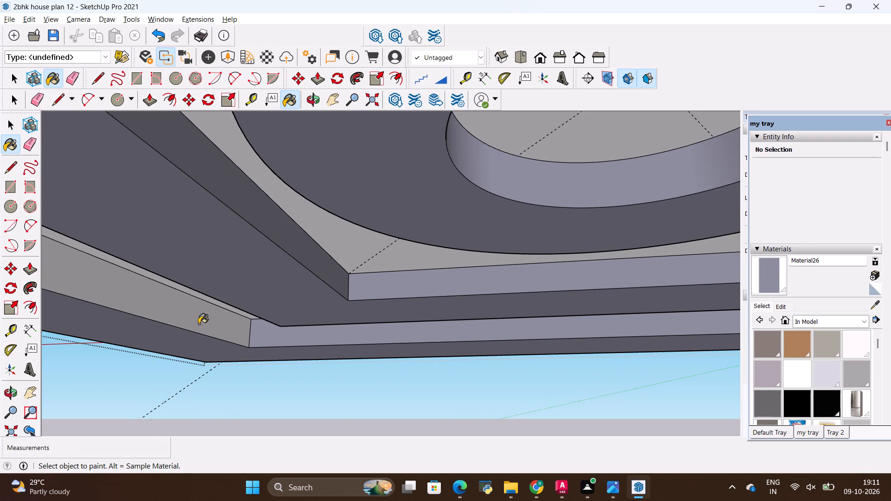
{"action": "left_click", "coordinate": [199, 324]}
Paint the rectangular band's long outer side face and another inner side face of the outer border with the lavender-grey material.
{"action": "scroll", "coordinate": [416, 284], "scroll_direction": "down", "scroll_amount": 18}
{"action": "scroll", "coordinate": [467, 230], "scroll_direction": "up", "scroll_amount": 4}
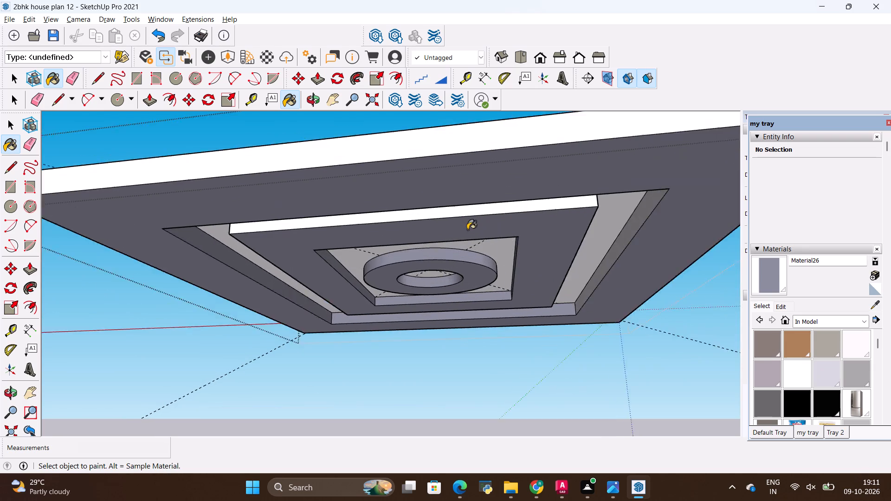
{"action": "scroll", "coordinate": [467, 230], "scroll_direction": "up", "scroll_amount": 6}
{"action": "left_click", "coordinate": [475, 205]}
{"action": "scroll", "coordinate": [646, 264], "scroll_direction": "up", "scroll_amount": 3}
{"action": "left_click", "coordinate": [676, 272]}
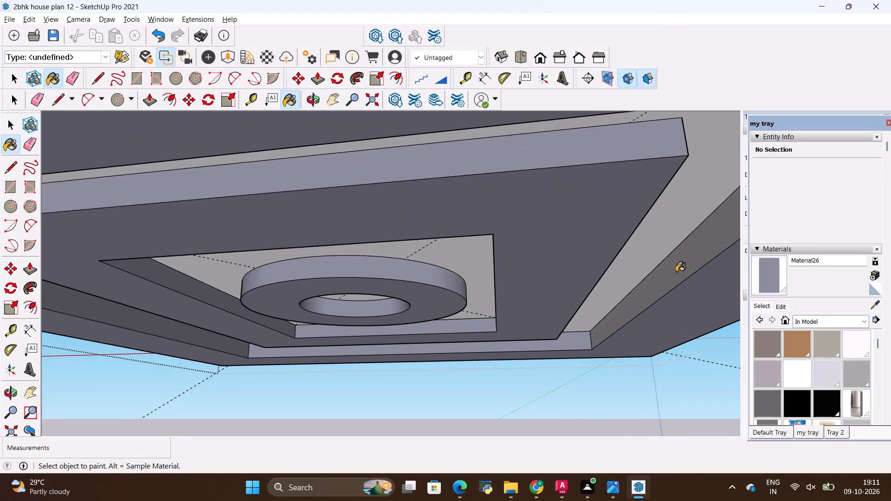
Paint the white side face of the central rectangular recess and the outer border's white inner side face with the lavender-grey material.
{"action": "scroll", "coordinate": [425, 308], "scroll_direction": "down", "scroll_amount": 5}
{"action": "middle_click_drag", "start_coordinate": [327, 279], "coordinate": [780, 291]}
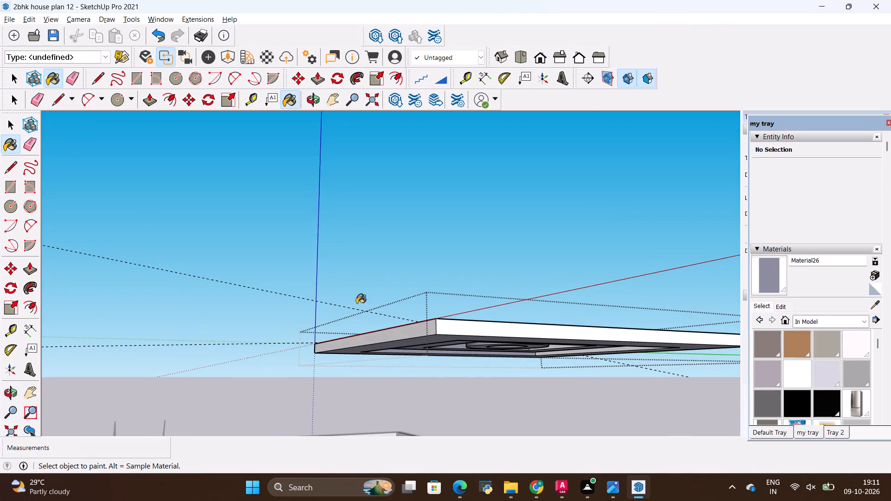
{"action": "middle_click_drag", "start_coordinate": [347, 322], "coordinate": [497, 288]}
{"action": "middle_click_drag", "start_coordinate": [497, 289], "coordinate": [497, 289]}
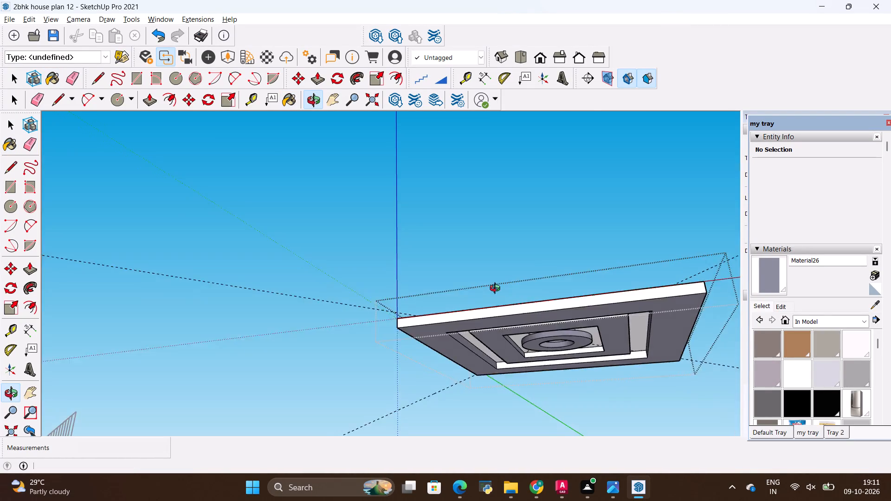
{"action": "middle_click_drag", "start_coordinate": [497, 289], "coordinate": [497, 297]}
{"action": "scroll", "coordinate": [539, 351], "scroll_direction": "down", "scroll_amount": 1}
{"action": "scroll", "coordinate": [542, 355], "scroll_direction": "up", "scroll_amount": 13}
{"action": "left_click", "coordinate": [572, 346]}
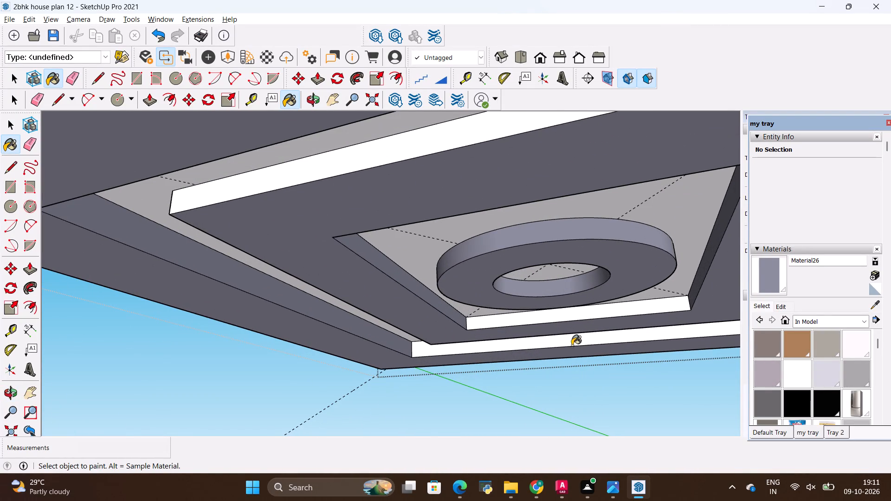
{"action": "scroll", "coordinate": [575, 318], "scroll_direction": "up", "scroll_amount": 4}
{"action": "left_click", "coordinate": [575, 318]}
{"action": "left_click", "coordinate": [576, 350]}
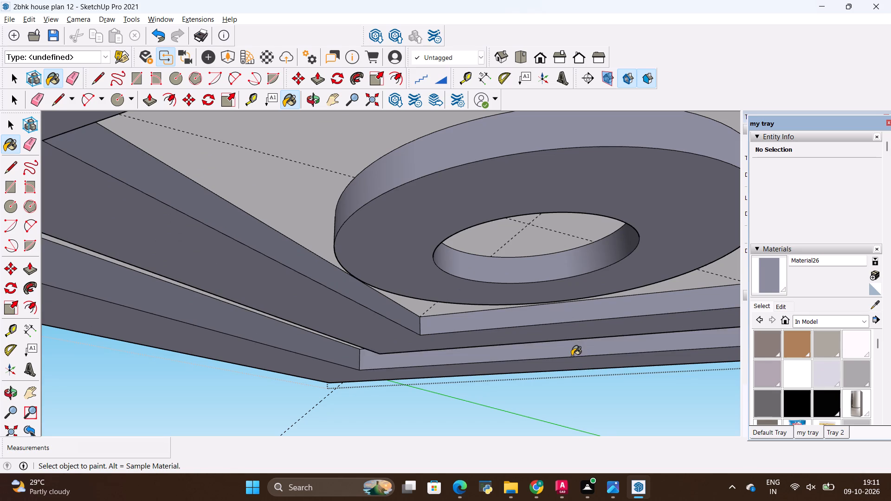
Paint two outer side faces of the rectangular band and three outer side faces of the ceiling border with the lavender-grey material.
{"action": "scroll", "coordinate": [572, 356], "scroll_direction": "down", "scroll_amount": 5}
{"action": "left_click", "coordinate": [459, 223]}
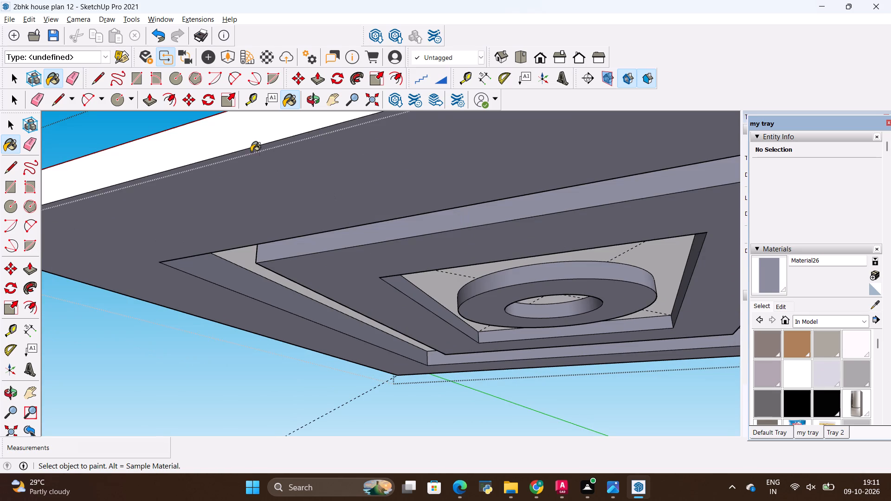
{"action": "left_click", "coordinate": [216, 135]}
{"action": "scroll", "coordinate": [384, 310], "scroll_direction": "down", "scroll_amount": 10}
{"action": "middle_click_drag", "start_coordinate": [609, 255], "coordinate": [305, 248]}
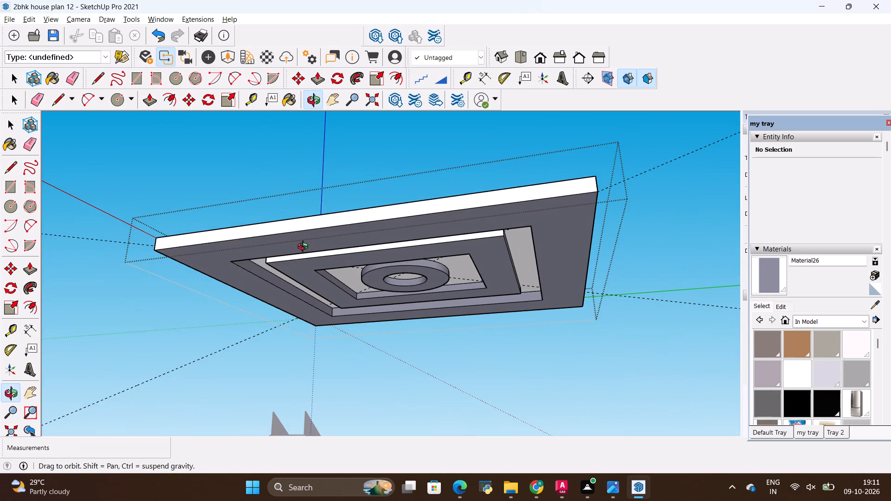
{"action": "middle_click_drag", "start_coordinate": [305, 248], "coordinate": [305, 248]}
{"action": "scroll", "coordinate": [355, 261], "scroll_direction": "up", "scroll_amount": 7}
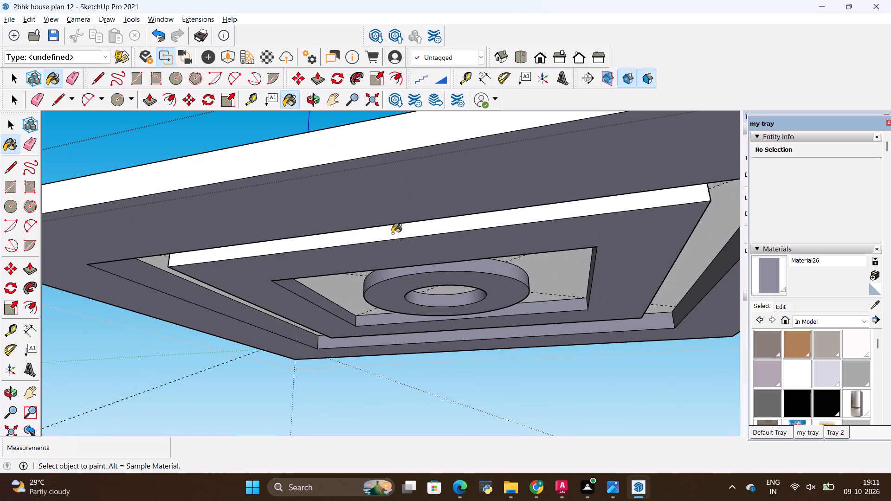
{"action": "left_click", "coordinate": [392, 233]}
{"action": "left_click", "coordinate": [307, 150]}
{"action": "middle_click_drag", "start_coordinate": [513, 242], "coordinate": [368, 282]}
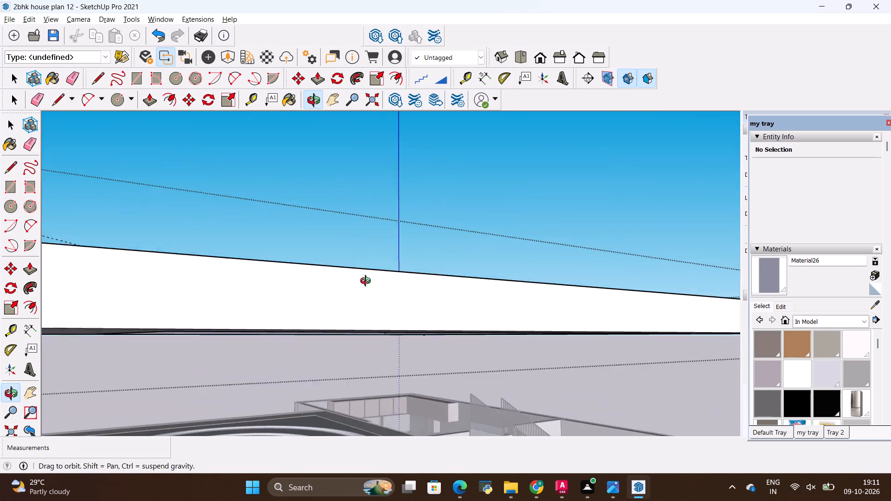
{"action": "middle_click_drag", "start_coordinate": [368, 282], "coordinate": [321, 255]}
{"action": "left_click", "coordinate": [391, 189]}
Paint the band's last white outer side face and the border's remaining outer side face lavender-grey, and exit the ceiling group.
{"action": "middle_click_drag", "start_coordinate": [595, 252], "coordinate": [408, 233]}
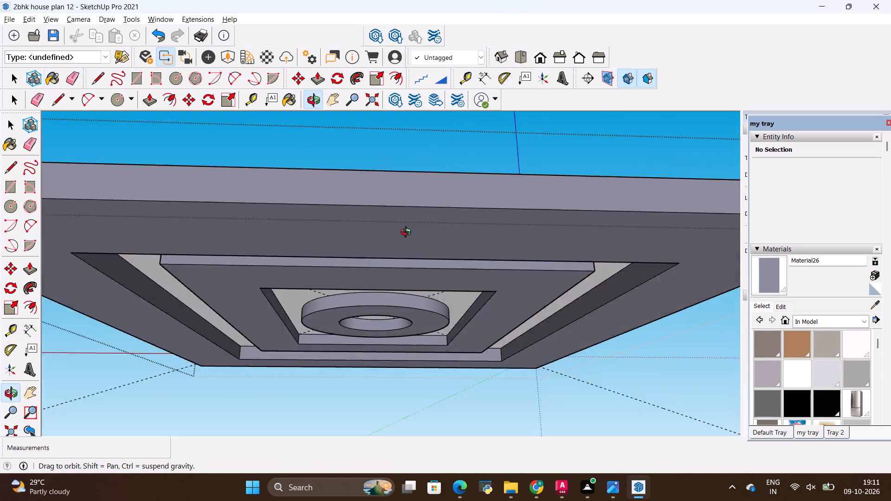
{"action": "middle_click_drag", "start_coordinate": [408, 233], "coordinate": [247, 273]}
{"action": "scroll", "coordinate": [247, 271], "scroll_direction": "down", "scroll_amount": 5}
{"action": "scroll", "coordinate": [677, 177], "scroll_direction": "up", "scroll_amount": 8}
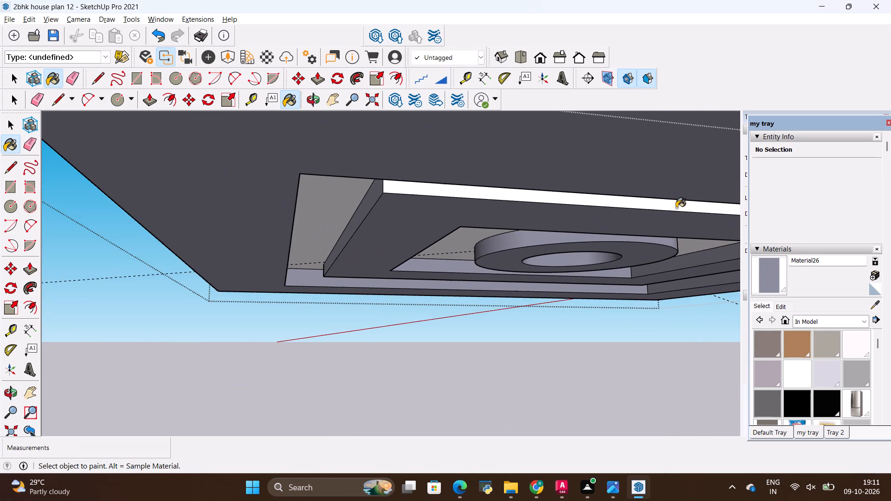
{"action": "left_click", "coordinate": [676, 208]}
{"action": "scroll", "coordinate": [599, 249], "scroll_direction": "down", "scroll_amount": 4}
{"action": "left_click", "coordinate": [602, 171]}
{"action": "key", "text": "space"}
{"action": "scroll", "coordinate": [453, 248], "scroll_direction": "down", "scroll_amount": 6}
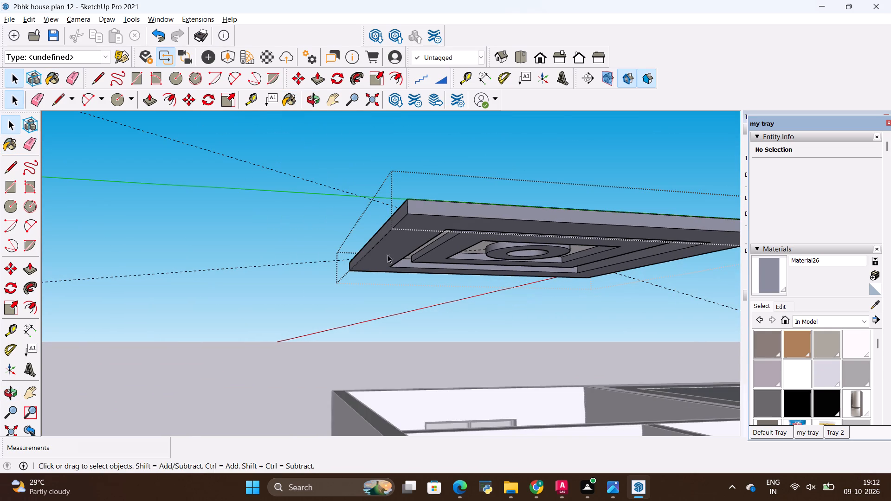
{"action": "key", "text": "space"}
{"action": "left_click", "coordinate": [298, 247]}
Move the painted stepped ceiling group by its corner to the matching wall corner so it covers the bedroom beside the circular-ring hall ceiling.
{"action": "middle_click_drag", "start_coordinate": [395, 288], "coordinate": [431, 208]}
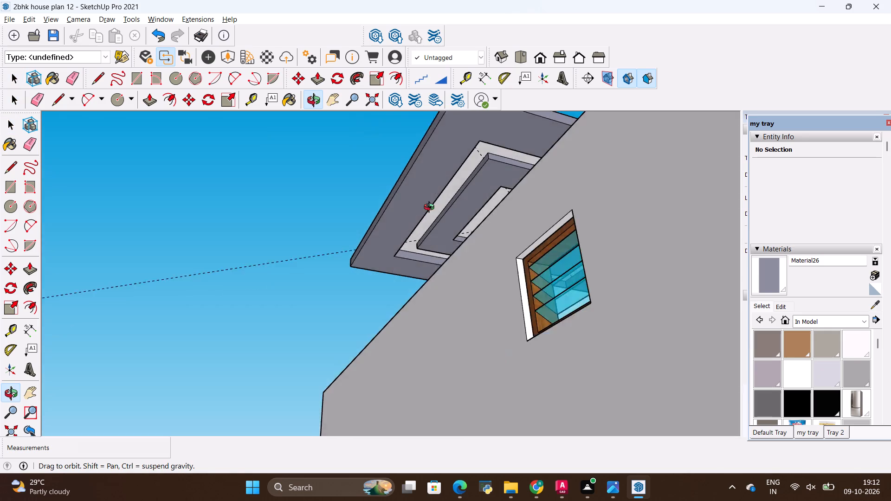
{"action": "middle_click_drag", "start_coordinate": [431, 208], "coordinate": [605, 398]}
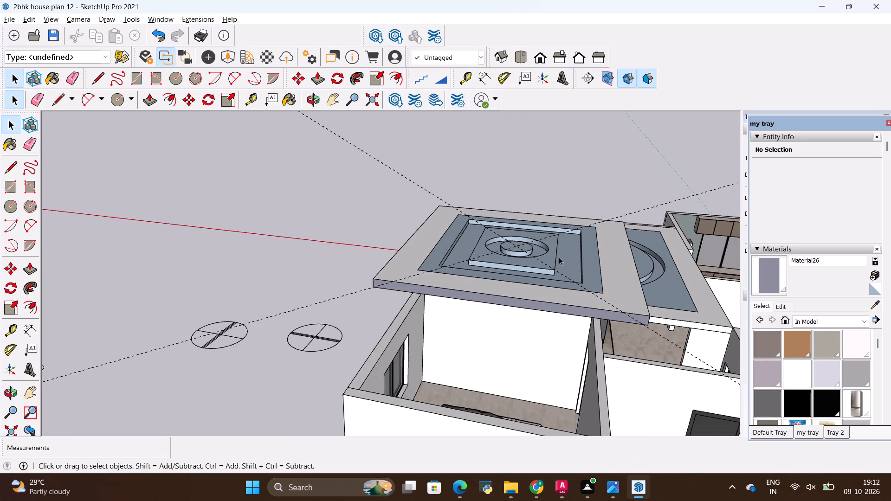
{"action": "middle_click_drag", "start_coordinate": [560, 255], "coordinate": [556, 333]}
{"action": "scroll", "coordinate": [556, 333], "scroll_direction": "up", "scroll_amount": 1}
{"action": "scroll", "coordinate": [548, 263], "scroll_direction": "down", "scroll_amount": 7}
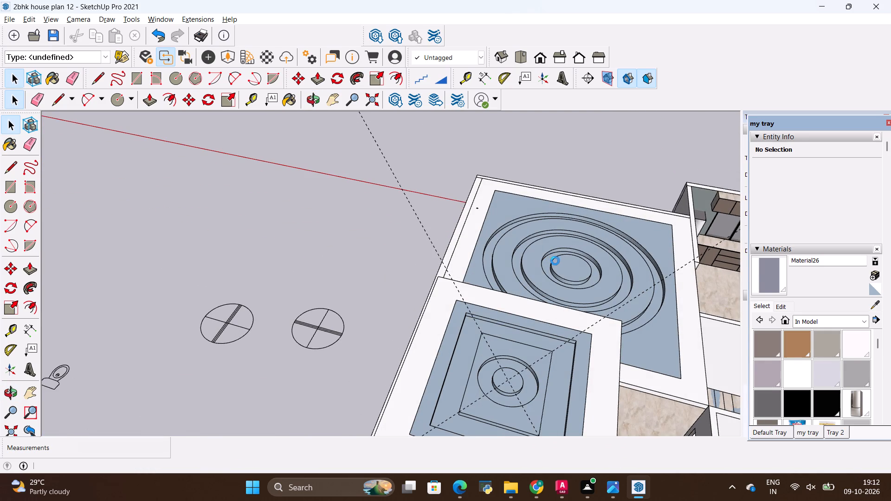
{"action": "scroll", "coordinate": [555, 261], "scroll_direction": "down", "scroll_amount": 2}
{"action": "key", "text": "space"}
{"action": "scroll", "coordinate": [397, 265], "scroll_direction": "down", "scroll_amount": 7}
{"action": "scroll", "coordinate": [540, 235], "scroll_direction": "down", "scroll_amount": 4}
{"action": "scroll", "coordinate": [541, 189], "scroll_direction": "down", "scroll_amount": 8}
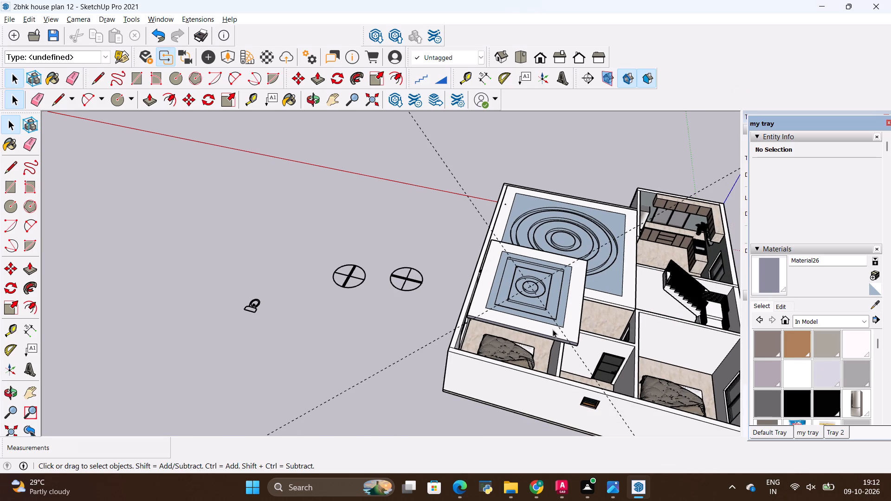
{"action": "left_click", "coordinate": [553, 329]}
{"action": "key", "text": "m"}
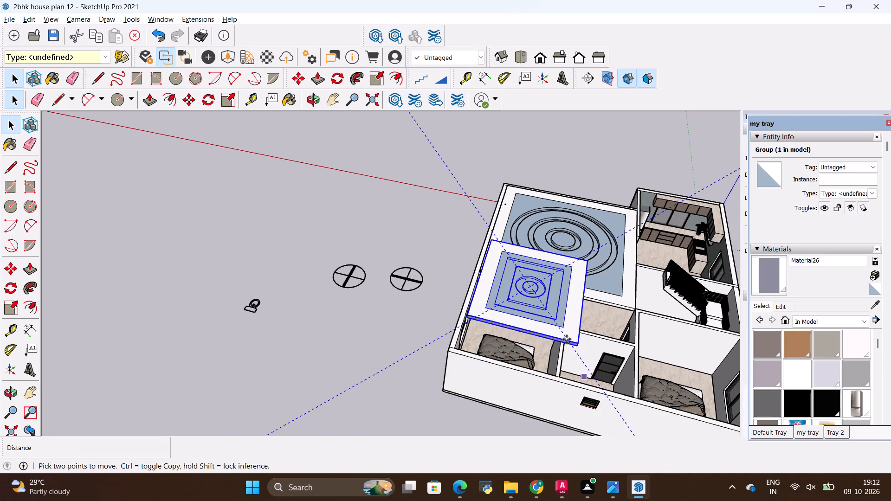
{"action": "scroll", "coordinate": [567, 339], "scroll_direction": "up", "scroll_amount": 11}
{"action": "left_click", "coordinate": [580, 343]}
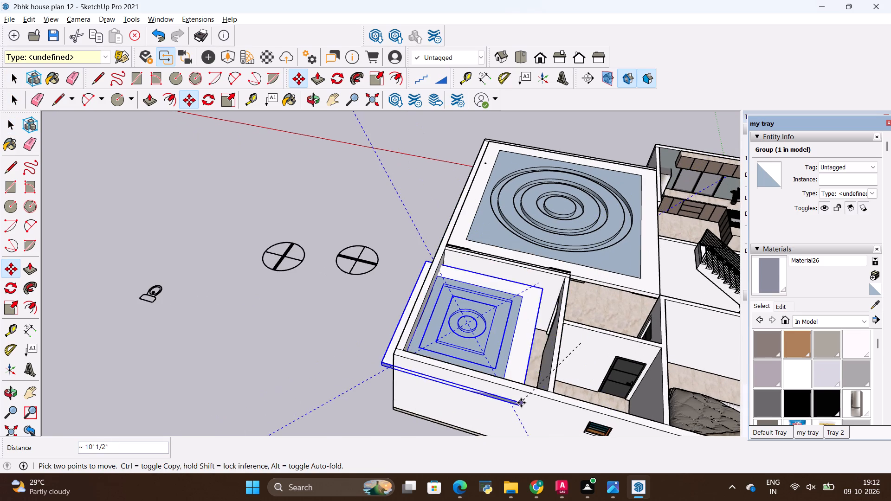
{"action": "left_click", "coordinate": [544, 393]}
{"action": "key", "text": "space"}
{"action": "left_click", "coordinate": [402, 283]}
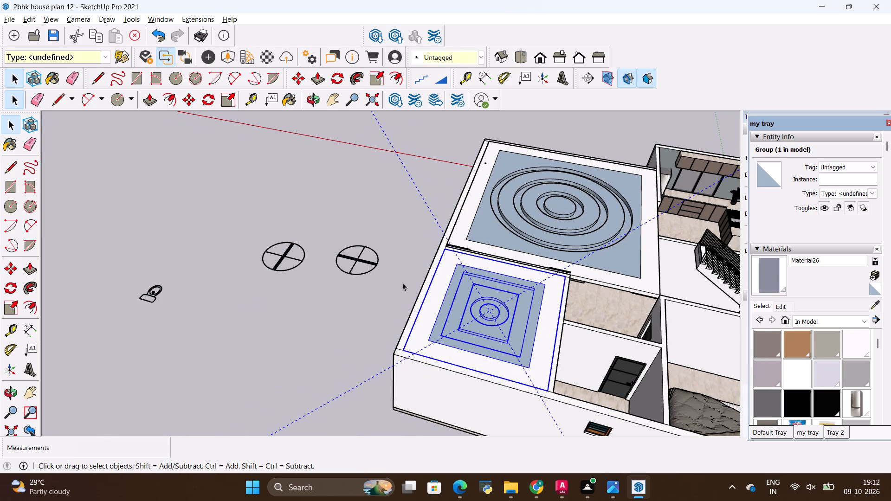
Copy the stepped ceiling group 24' 6" across the bathroom to cover the other bedroom.
{"action": "middle_click_drag", "start_coordinate": [724, 398], "coordinate": [524, 338]}
{"action": "scroll", "coordinate": [563, 316], "scroll_direction": "down", "scroll_amount": 5}
{"action": "scroll", "coordinate": [599, 265], "scroll_direction": "down", "scroll_amount": 5}
{"action": "middle_click_drag", "start_coordinate": [646, 297], "coordinate": [552, 319]}
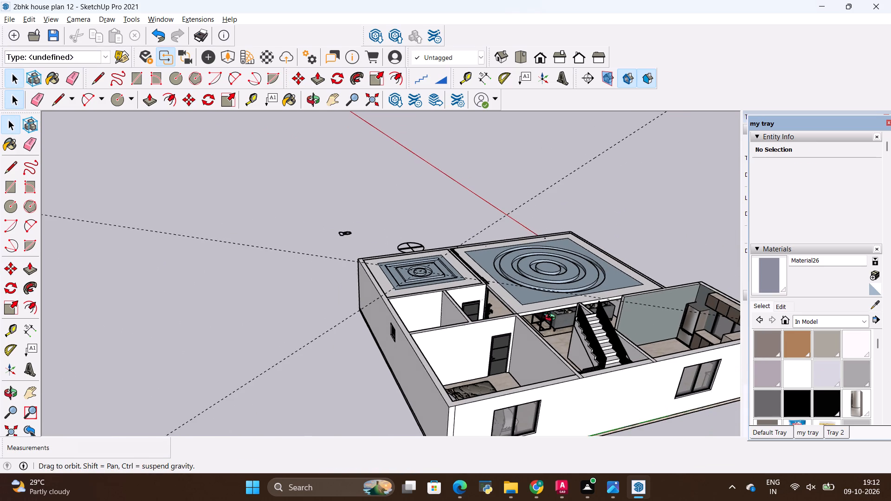
{"action": "middle_click_drag", "start_coordinate": [552, 319], "coordinate": [325, 361]}
{"action": "scroll", "coordinate": [374, 325], "scroll_direction": "up", "scroll_amount": 3}
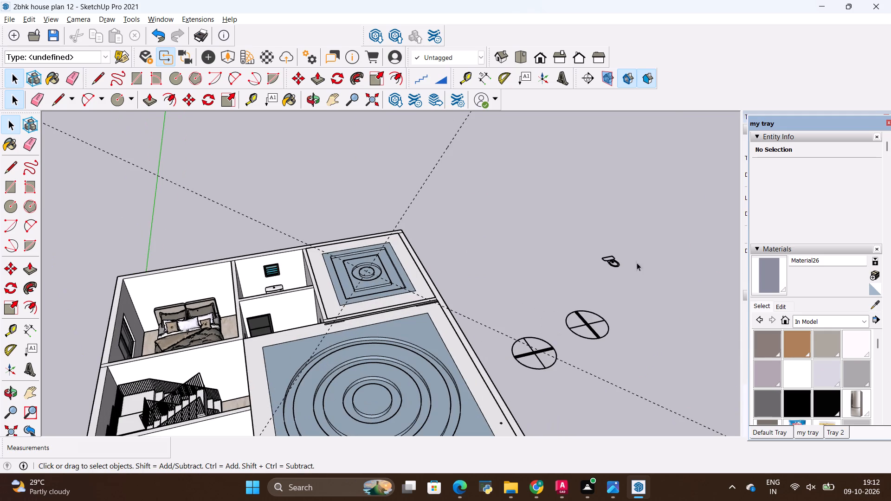
{"action": "scroll", "coordinate": [648, 262], "scroll_direction": "up", "scroll_amount": 1}
{"action": "middle_click_drag", "start_coordinate": [648, 262], "coordinate": [592, 318]}
{"action": "scroll", "coordinate": [668, 215], "scroll_direction": "down", "scroll_amount": 9}
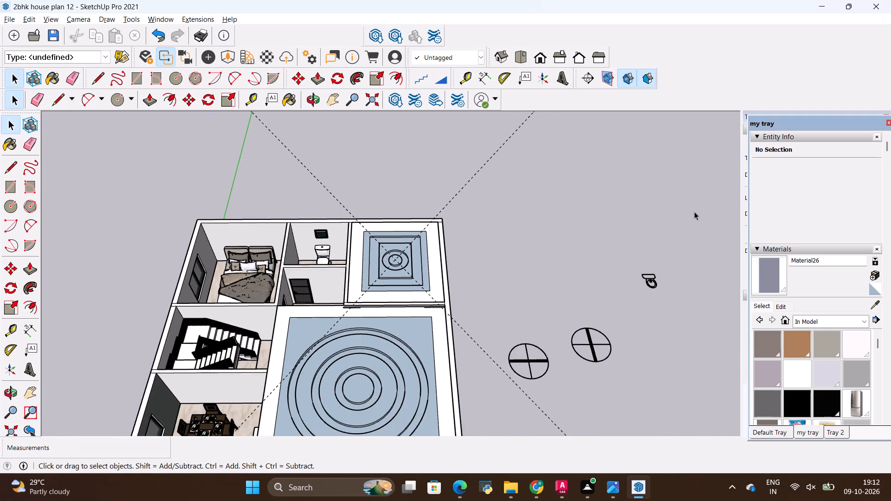
{"action": "scroll", "coordinate": [778, 185], "scroll_direction": "up", "scroll_amount": 3}
{"action": "scroll", "coordinate": [710, 205], "scroll_direction": "down", "scroll_amount": 5}
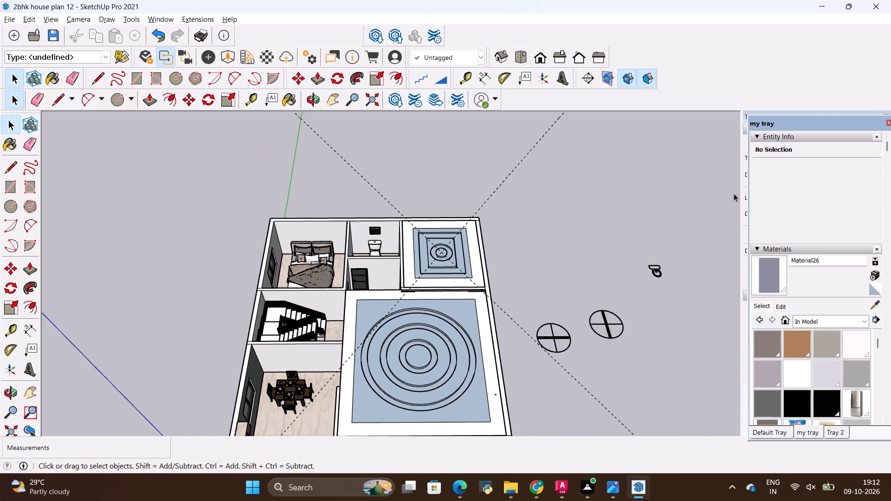
{"action": "scroll", "coordinate": [743, 192], "scroll_direction": "down", "scroll_amount": 4}
{"action": "scroll", "coordinate": [443, 257], "scroll_direction": "up", "scroll_amount": 13}
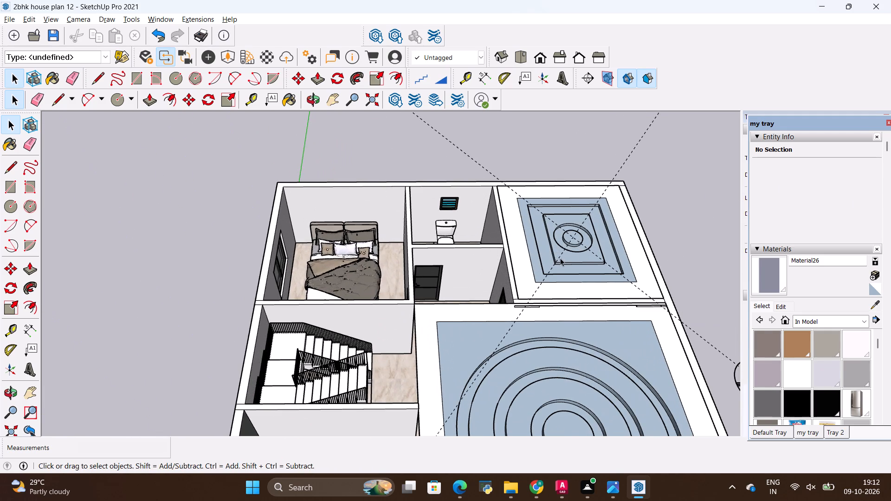
{"action": "left_click", "coordinate": [566, 283]}
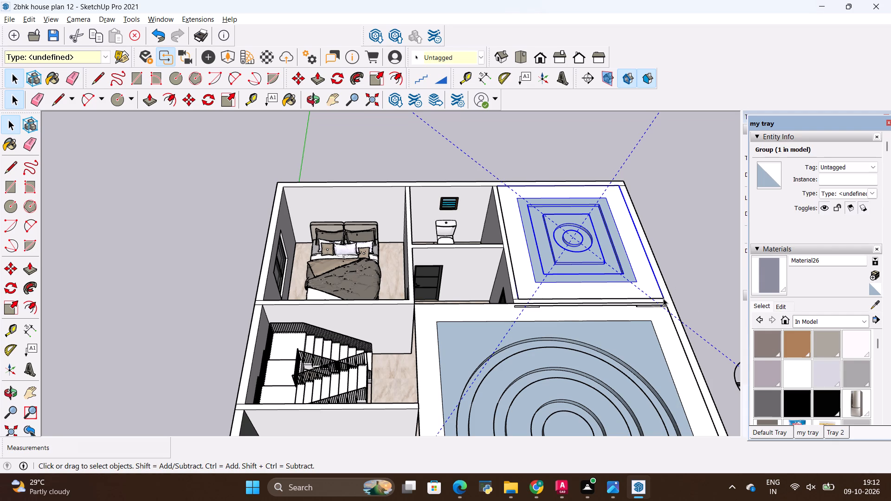
{"action": "key", "text": "e"}
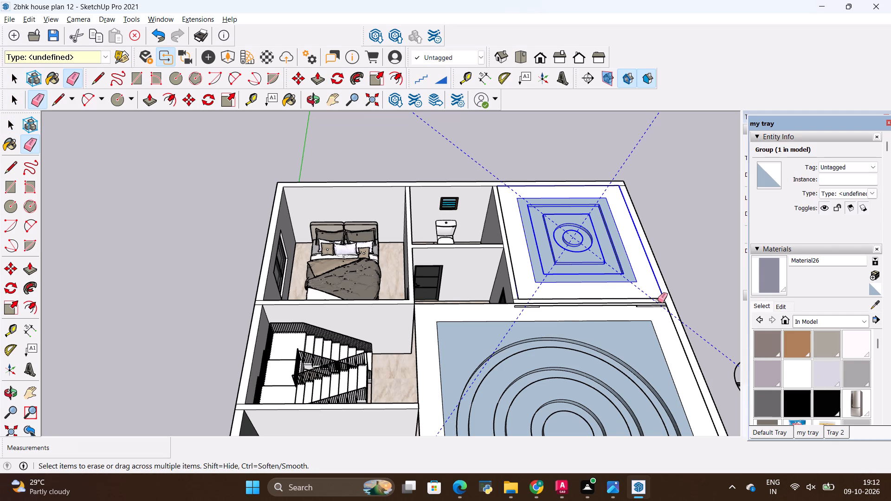
{"action": "key", "text": "m"}
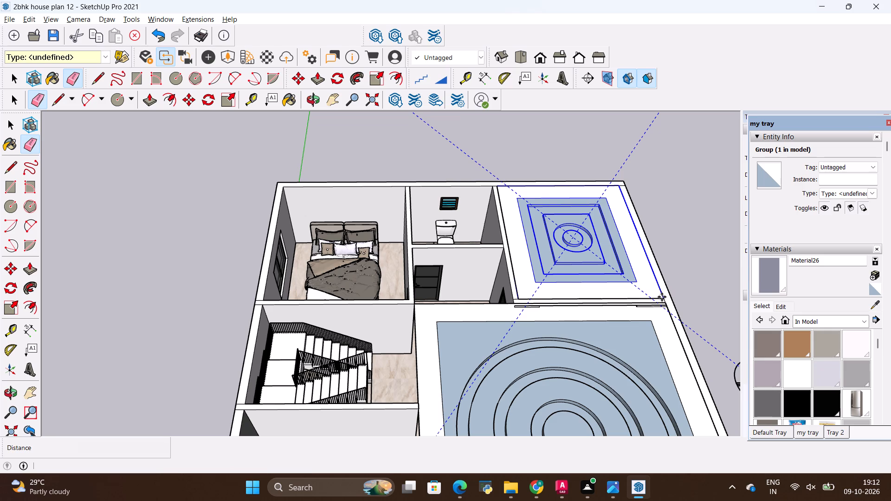
{"action": "left_click", "coordinate": [663, 299], "text": "ctrl"}
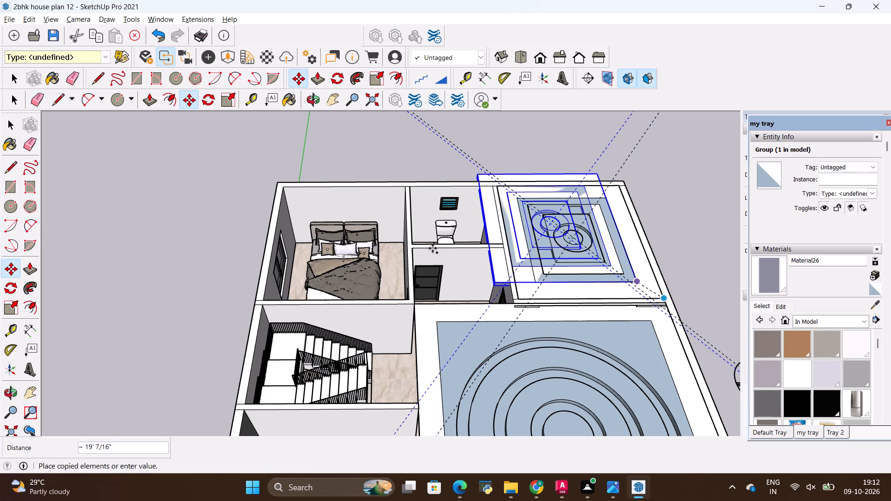
{"action": "left_click", "coordinate": [407, 295]}
{"action": "key", "text": "space"}
{"action": "left_click", "coordinate": [671, 201]}
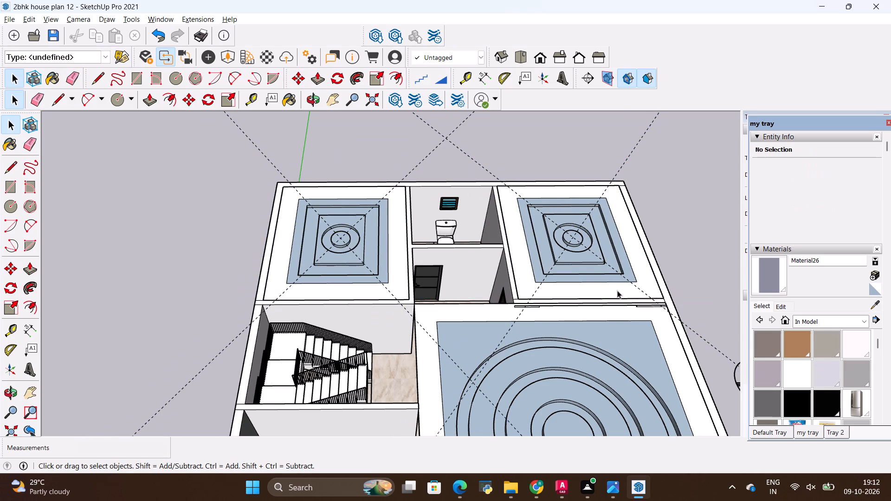
Inspect the placed hall and bedroom ceilings from several sides, along with the uncovered kitchen, dining and staircase areas.
{"action": "middle_click_drag", "start_coordinate": [625, 288], "coordinate": [554, 180]}
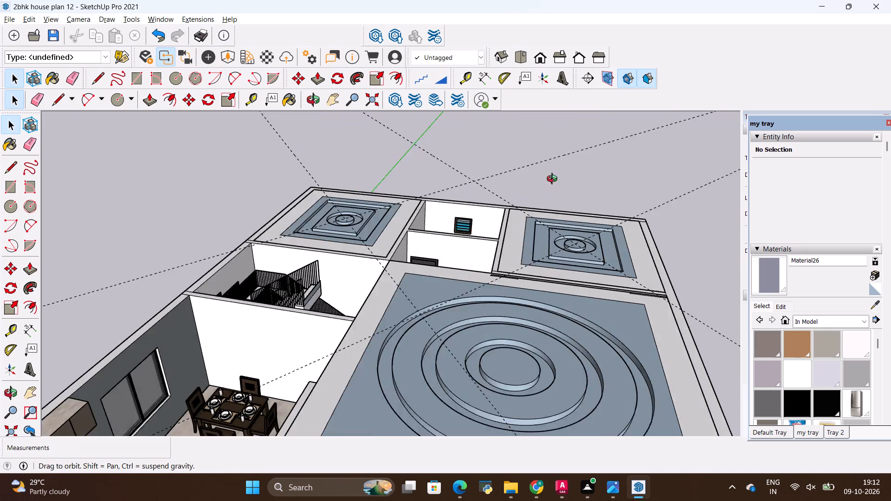
{"action": "middle_click_drag", "start_coordinate": [554, 180], "coordinate": [502, 324]}
{"action": "scroll", "coordinate": [556, 249], "scroll_direction": "down", "scroll_amount": 10}
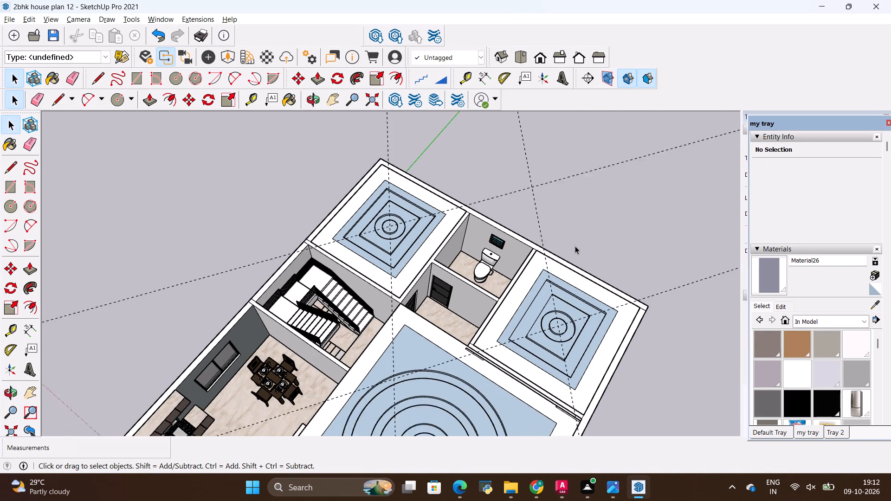
{"action": "middle_click_drag", "start_coordinate": [425, 341], "coordinate": [392, 195]}
{"action": "scroll", "coordinate": [479, 194], "scroll_direction": "down", "scroll_amount": 5}
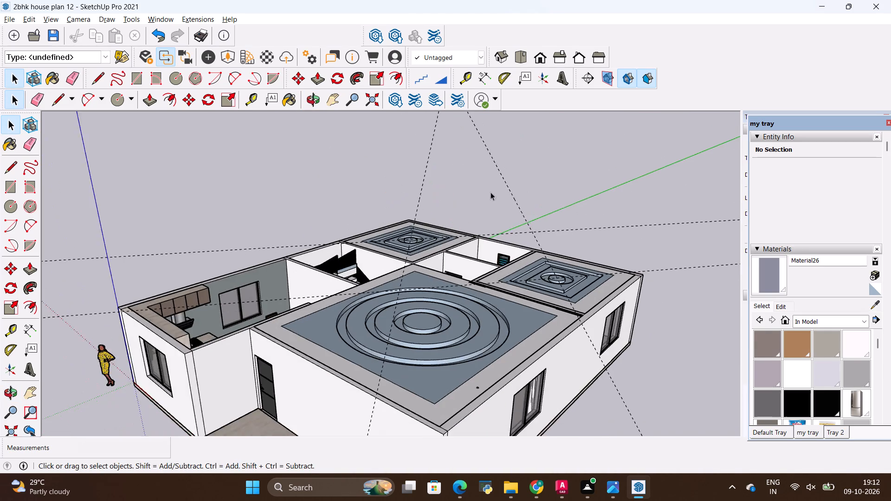
{"action": "scroll", "coordinate": [506, 186], "scroll_direction": "down", "scroll_amount": 5}
{"action": "middle_click_drag", "start_coordinate": [621, 190], "coordinate": [247, 290]}
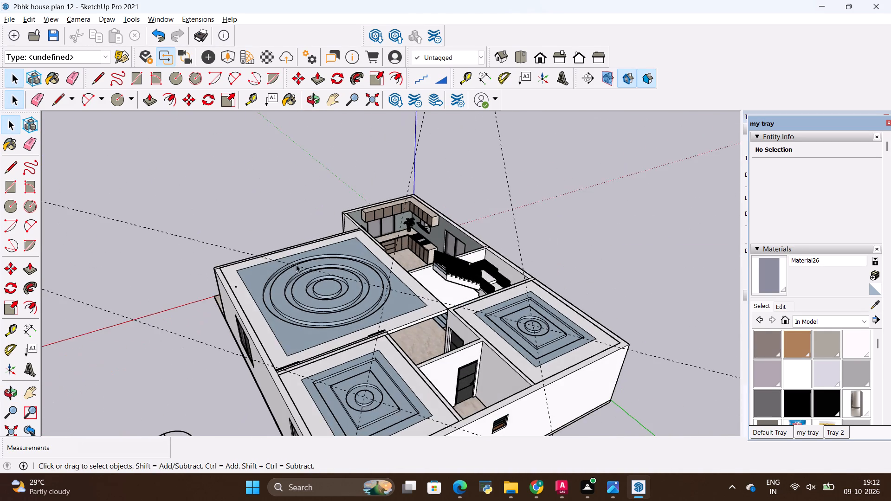
{"action": "scroll", "coordinate": [397, 156], "scroll_direction": "up", "scroll_amount": 3}
{"action": "scroll", "coordinate": [411, 212], "scroll_direction": "up", "scroll_amount": 5}
{"action": "middle_click_drag", "start_coordinate": [566, 238], "coordinate": [463, 304]}
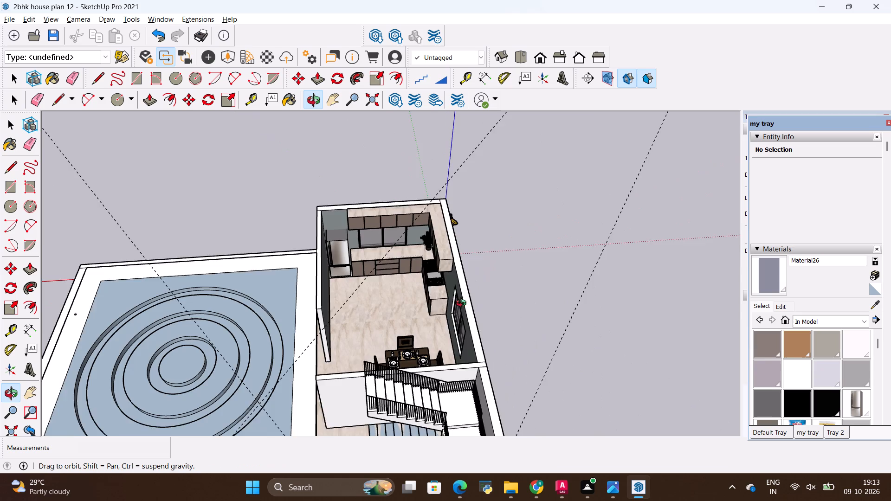
Draw a 22' 3" by 14' rectangle between the inner wall-top corners, covering the kitchen and dining room.
{"action": "middle_click_drag", "start_coordinate": [463, 304], "coordinate": [504, 393]}
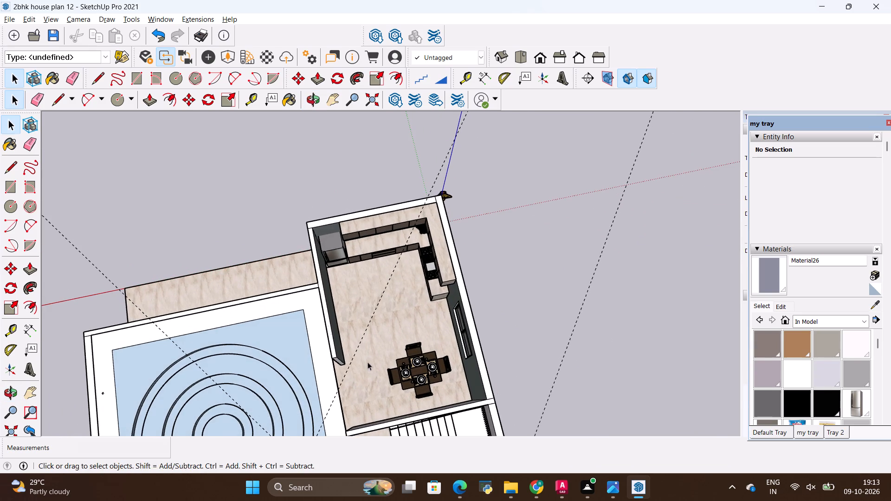
{"action": "scroll", "coordinate": [239, 280], "scroll_direction": "up", "scroll_amount": 3}
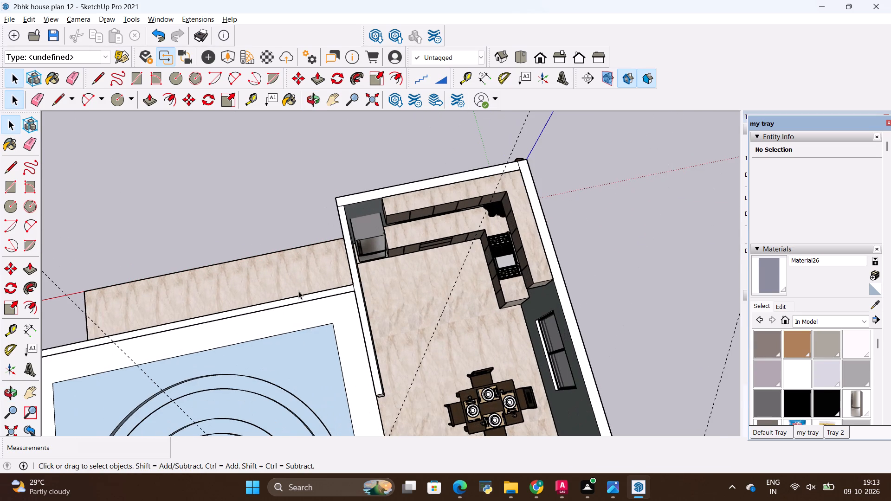
{"action": "key", "text": "r"}
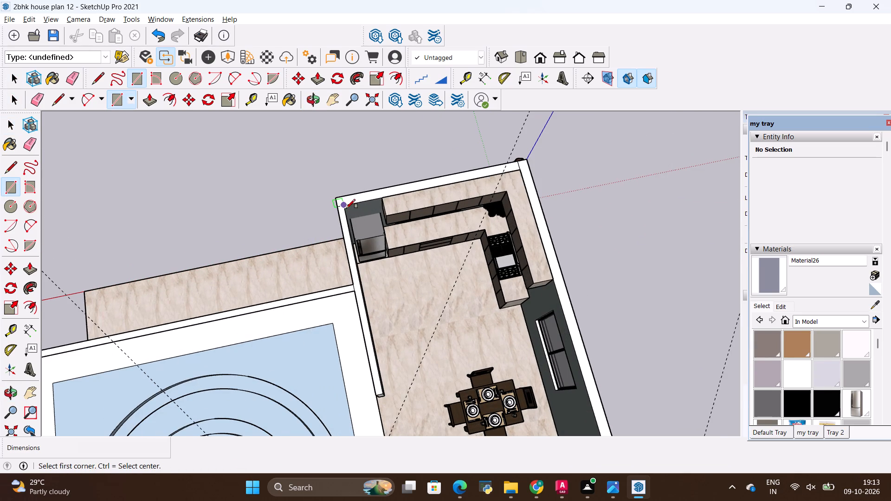
{"action": "left_click", "coordinate": [346, 208]}
{"action": "scroll", "coordinate": [440, 251], "scroll_direction": "down", "scroll_amount": 5}
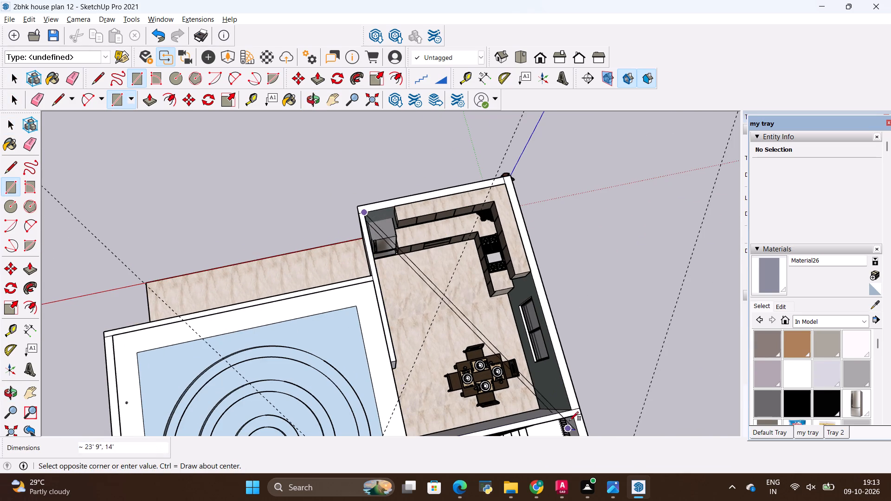
{"action": "left_click", "coordinate": [569, 413]}
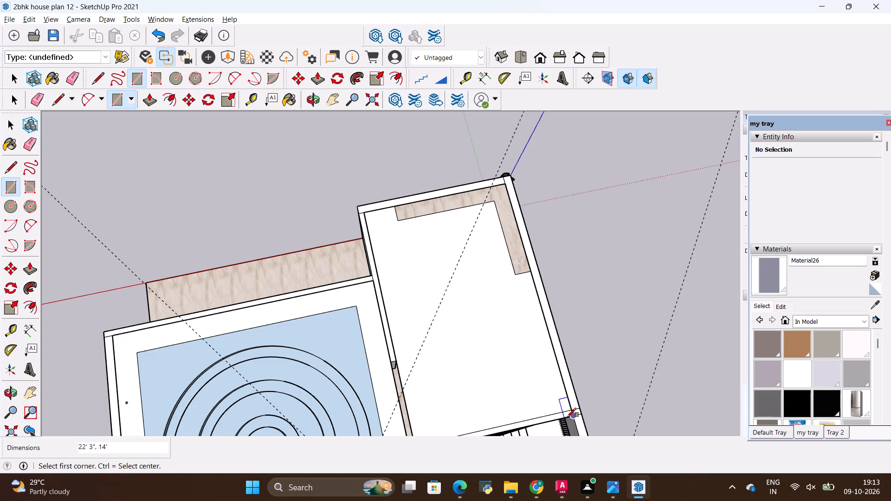
Make a group of the new ceiling face over the kitchen and dining room together with its edges.
{"action": "key", "text": "space"}
{"action": "double_click", "coordinate": [488, 363]}
{"action": "scroll", "coordinate": [568, 288], "scroll_direction": "down", "scroll_amount": 5}
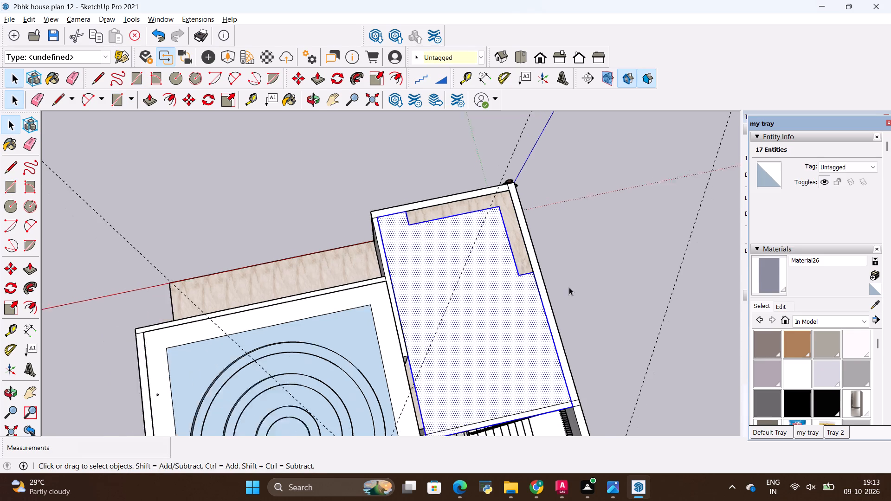
{"action": "middle_click_drag", "start_coordinate": [430, 411], "coordinate": [664, 319]}
{"action": "scroll", "coordinate": [661, 314], "scroll_direction": "down", "scroll_amount": 1}
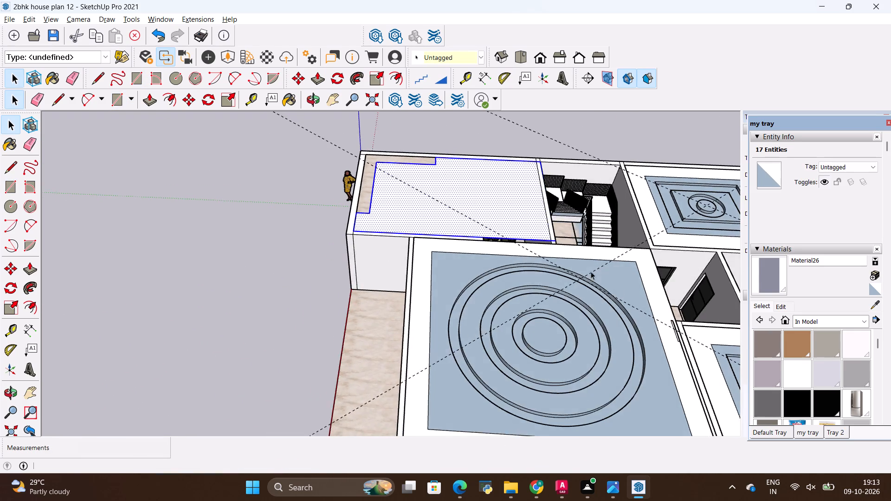
{"action": "scroll", "coordinate": [362, 209], "scroll_direction": "up", "scroll_amount": 9}
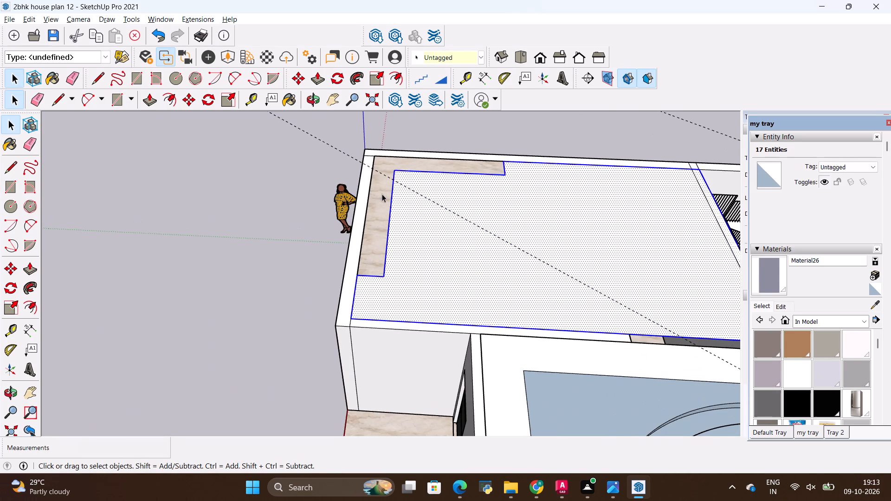
{"action": "right_click", "coordinate": [466, 257]}
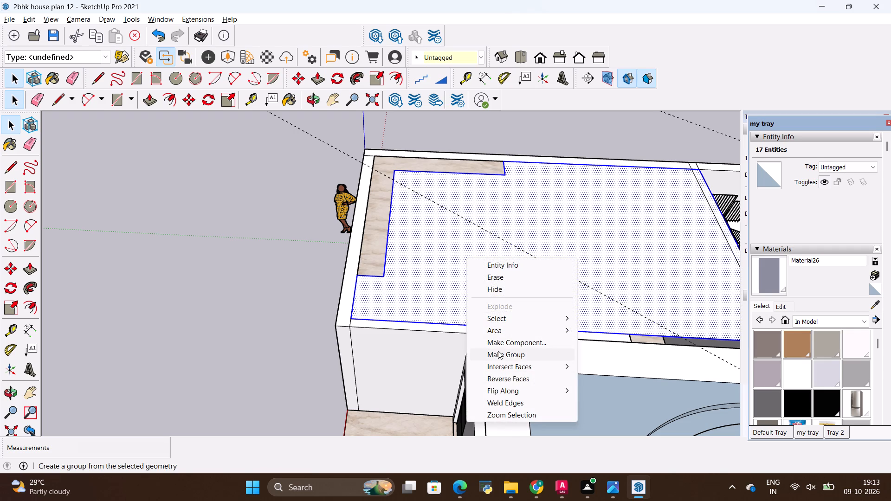
{"action": "left_click", "coordinate": [498, 351]}
Move the kitchen-dining ceiling group straight up the blue axis by about 11' 10", clear of the walls.
{"action": "key", "text": "m"}
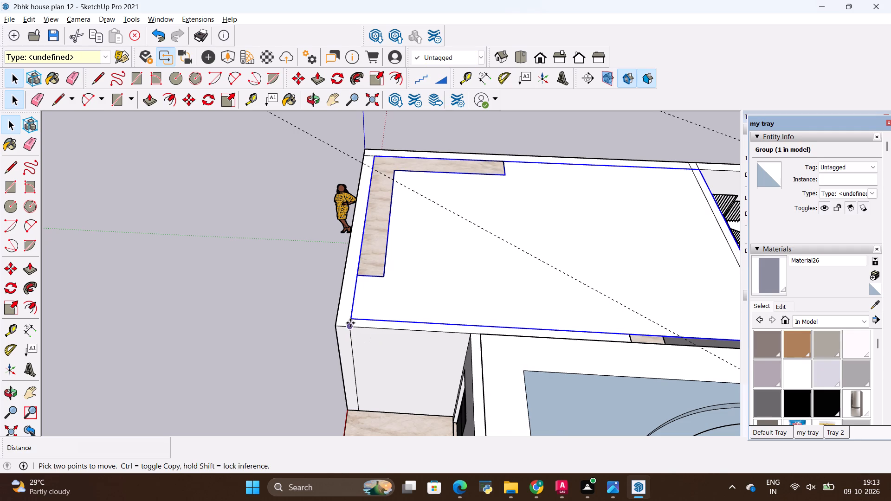
{"action": "left_click", "coordinate": [350, 323]}
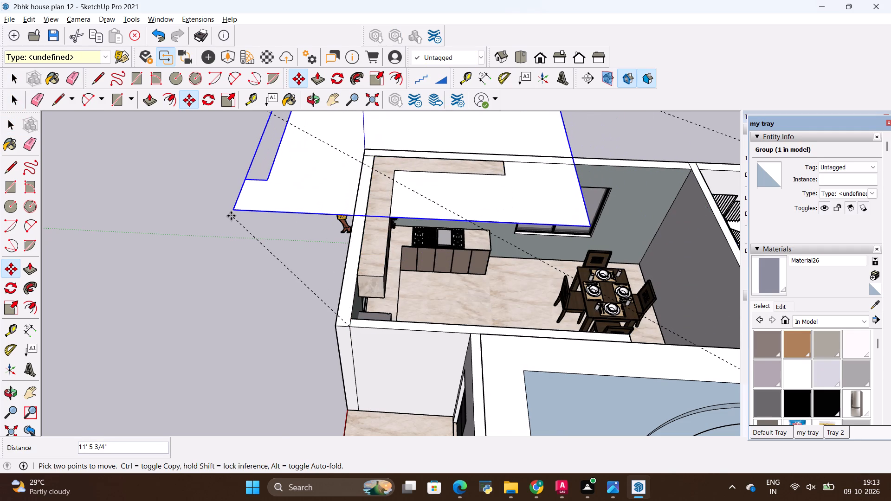
{"action": "key", "text": "Up"}
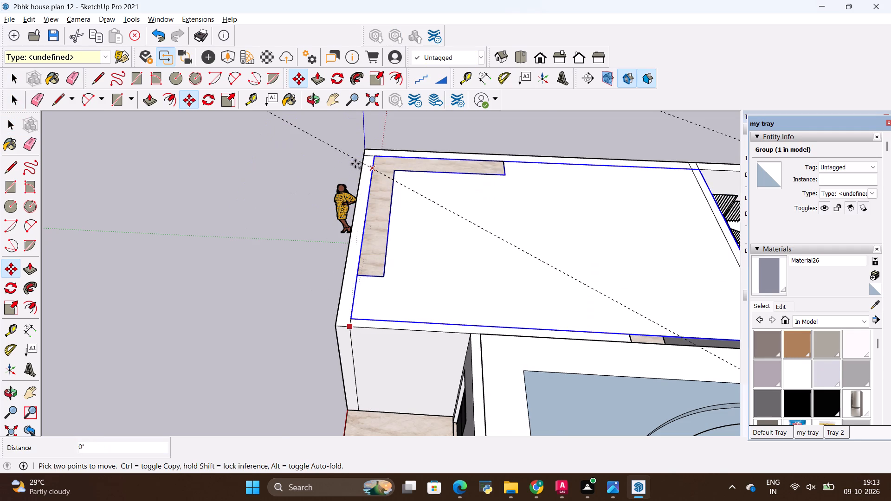
{"action": "left_click", "coordinate": [342, 129]}
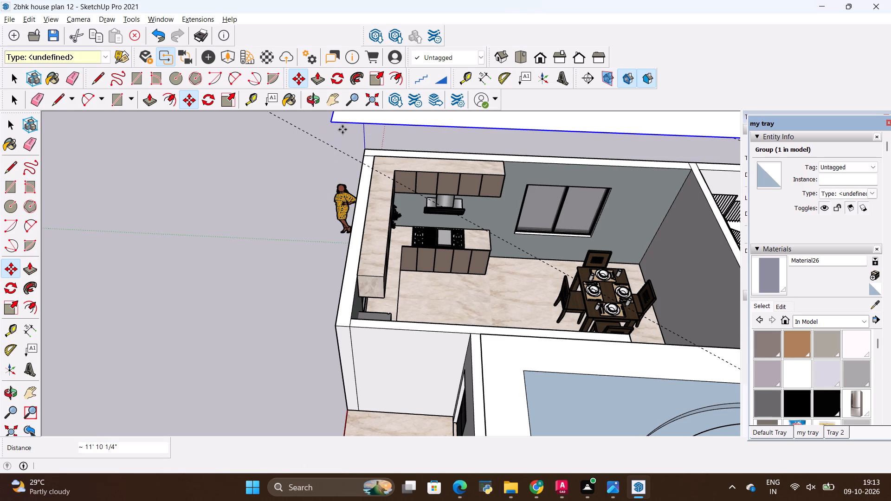
{"action": "left_click_drag", "start_coordinate": [342, 129], "coordinate": [345, 152], "text": "shift"}
Open the raised ceiling group and draw a rectangle about 11' by 9' from below, closing the cut-out left by the wall cabinets.
{"action": "middle_click_drag", "start_coordinate": [331, 277], "coordinate": [664, 164]}
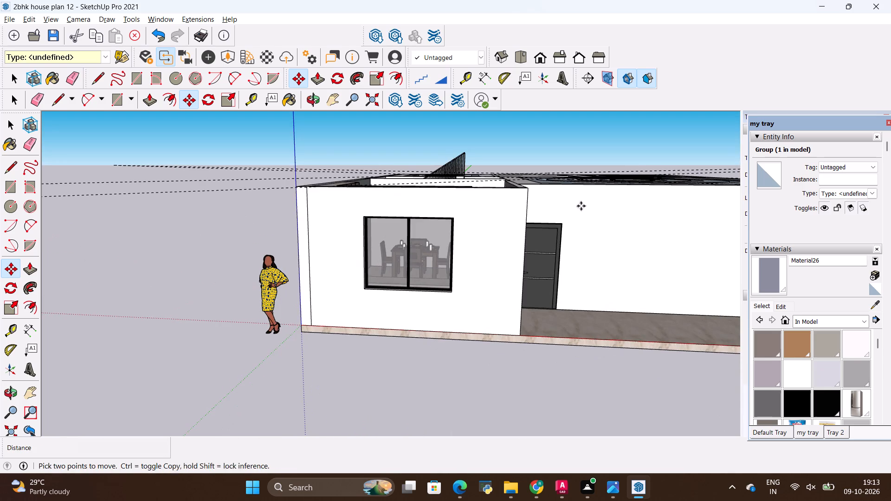
{"action": "middle_click_drag", "start_coordinate": [569, 199], "coordinate": [532, 366], "text": "shift"}
{"action": "middle_click_drag", "start_coordinate": [512, 352], "coordinate": [515, 298]}
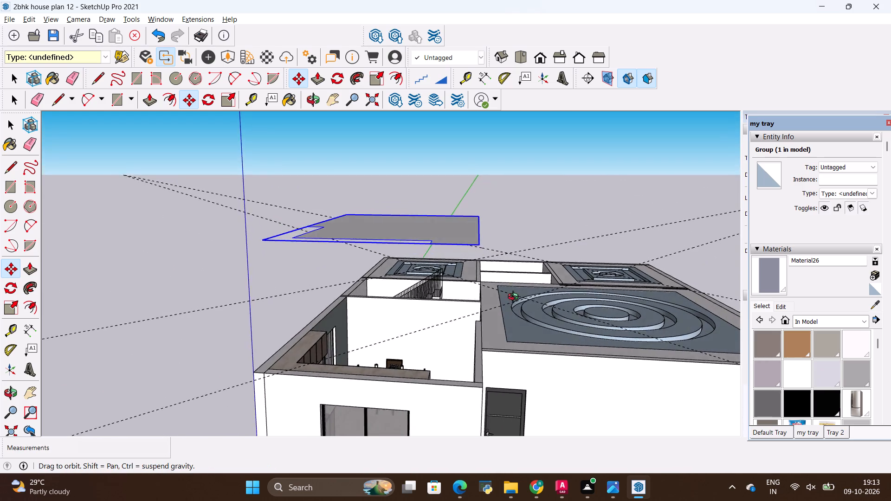
{"action": "middle_click_drag", "start_coordinate": [515, 298], "coordinate": [520, 258]}
{"action": "scroll", "coordinate": [397, 128], "scroll_direction": "up", "scroll_amount": 5}
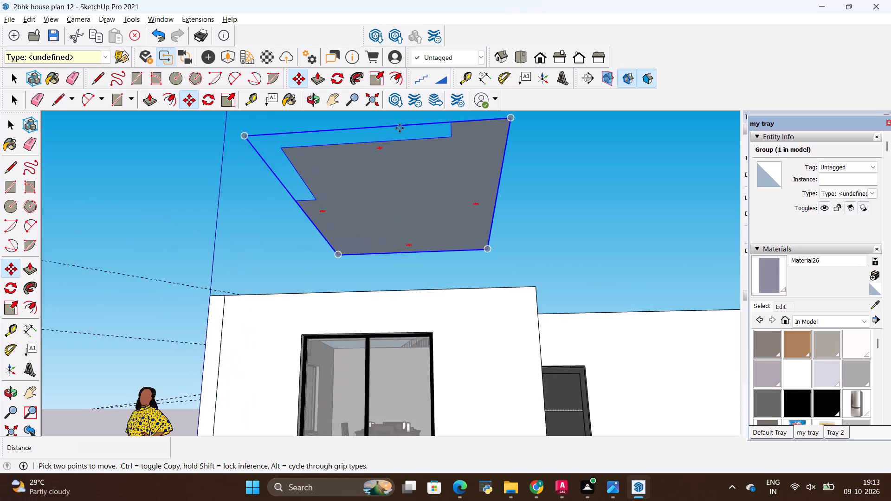
{"action": "scroll", "coordinate": [400, 128], "scroll_direction": "up", "scroll_amount": 2}
{"action": "double_click", "coordinate": [436, 176]}
{"action": "key", "text": "space"}
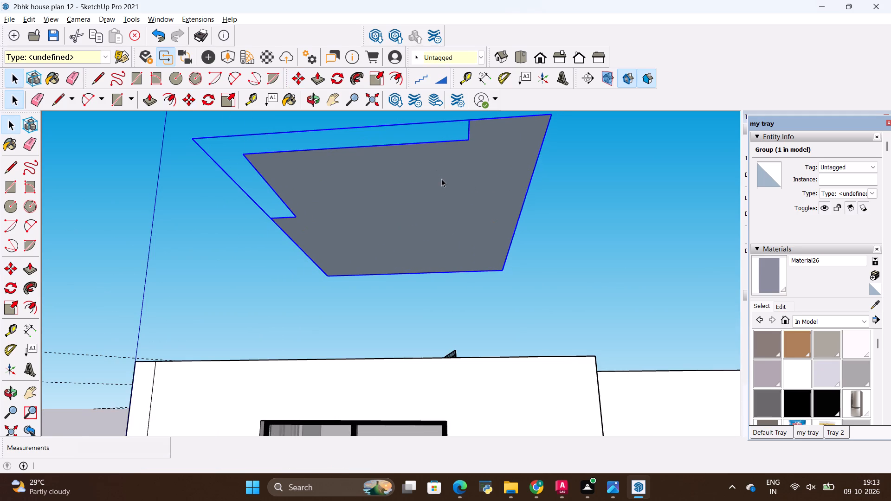
{"action": "left_click", "coordinate": [442, 180]}
{"action": "double_click", "coordinate": [443, 183]}
{"action": "scroll", "coordinate": [464, 207], "scroll_direction": "down", "scroll_amount": 4}
{"action": "middle_click_drag", "start_coordinate": [434, 163], "coordinate": [433, 162]}
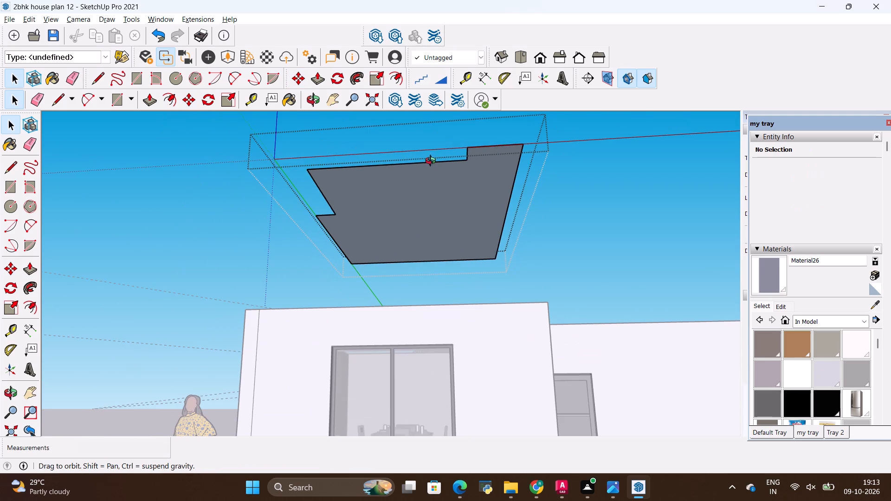
{"action": "middle_click_drag", "start_coordinate": [433, 162], "coordinate": [433, 108]}
{"action": "middle_click_drag", "start_coordinate": [438, 185], "coordinate": [439, 164]}
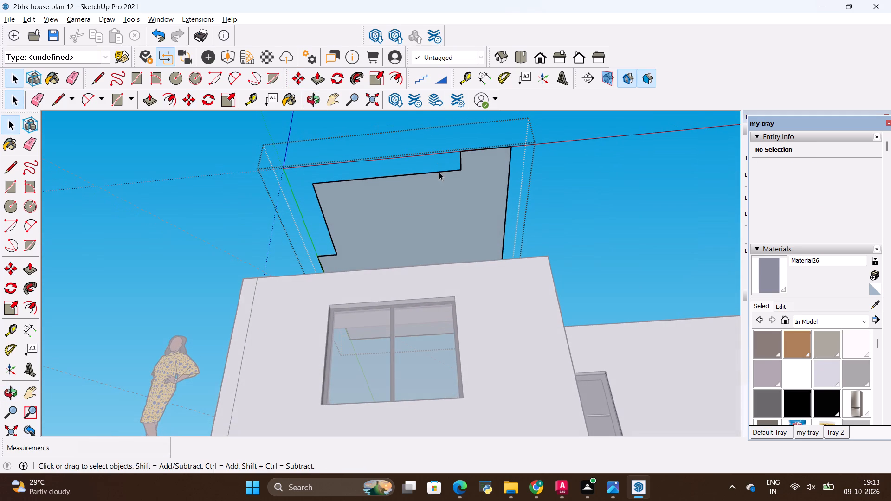
{"action": "middle_click_drag", "start_coordinate": [437, 185], "coordinate": [442, 212]}
{"action": "key", "text": "r"}
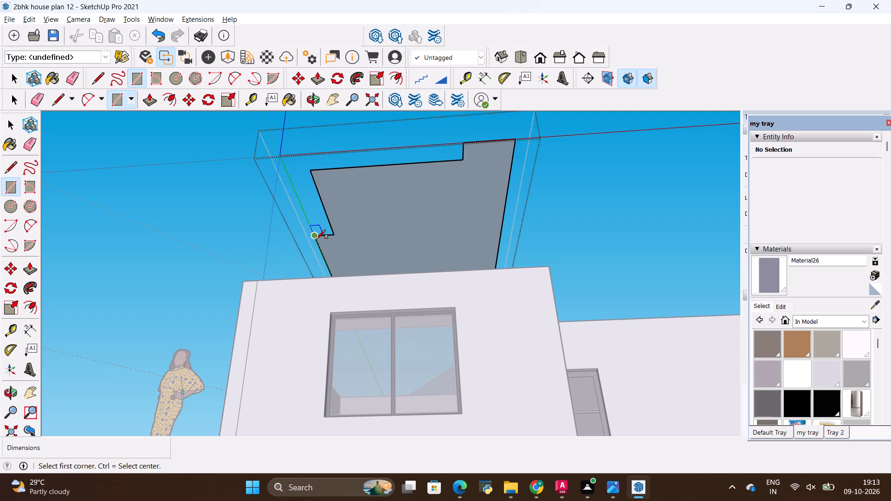
{"action": "left_click", "coordinate": [316, 239]}
{"action": "left_click", "coordinate": [464, 146]}
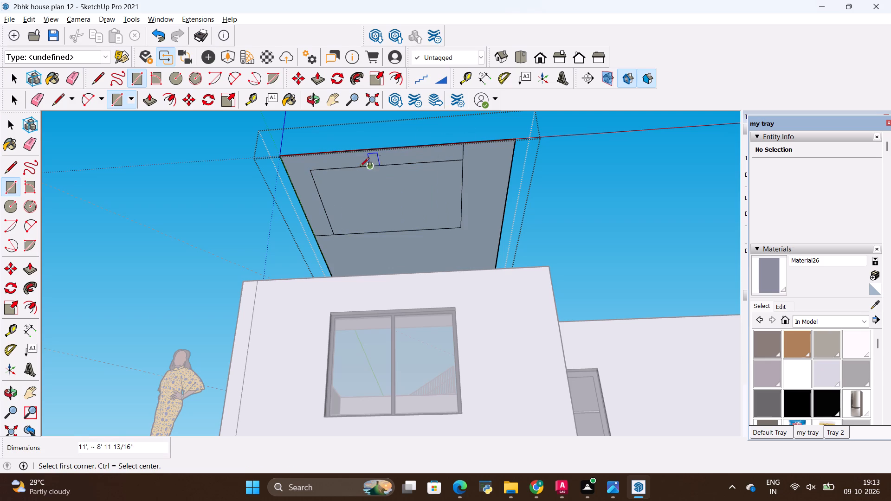
Erase the leftover cut-out and rectangle lines so the kitchen-dining ceiling is one plain rectangular face.
{"action": "key", "text": "e"}
{"action": "left_click_drag", "start_coordinate": [364, 158], "coordinate": [318, 175]}
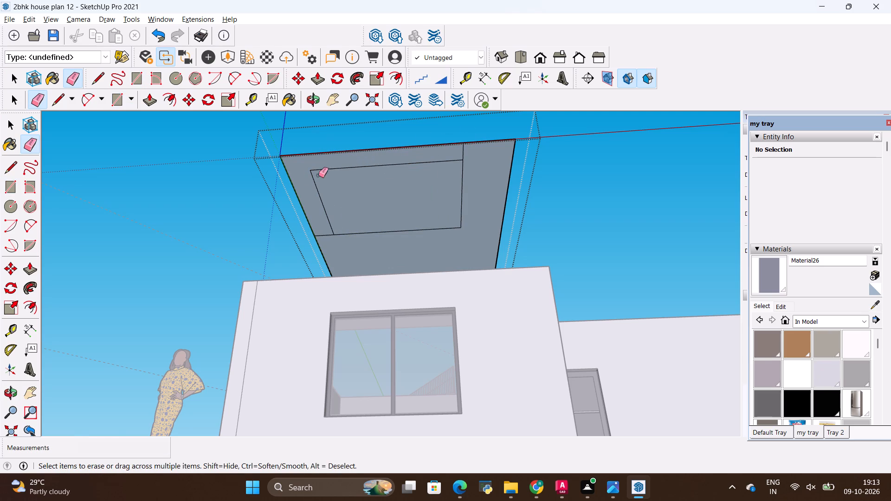
{"action": "left_click_drag", "start_coordinate": [318, 175], "coordinate": [358, 245]}
{"action": "left_click_drag", "start_coordinate": [348, 221], "coordinate": [327, 252]}
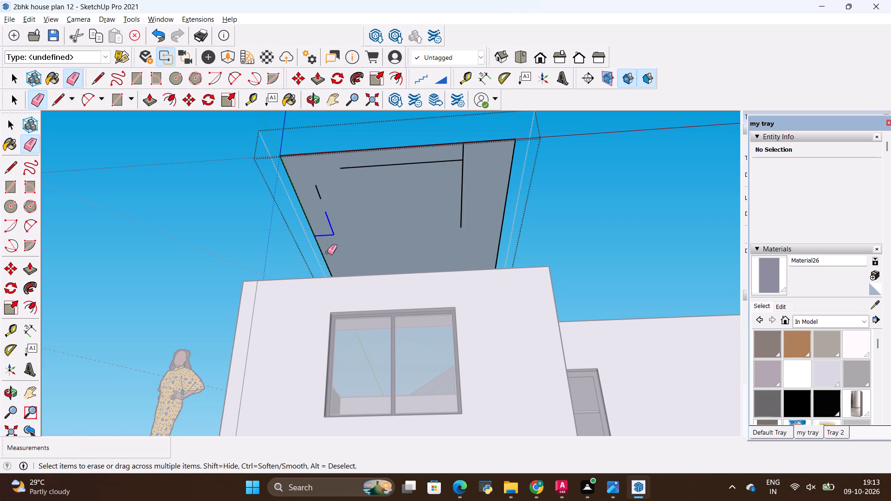
{"action": "left_click_drag", "start_coordinate": [327, 252], "coordinate": [328, 252]}
{"action": "left_click", "coordinate": [319, 188]}
{"action": "left_click_drag", "start_coordinate": [381, 159], "coordinate": [390, 175]}
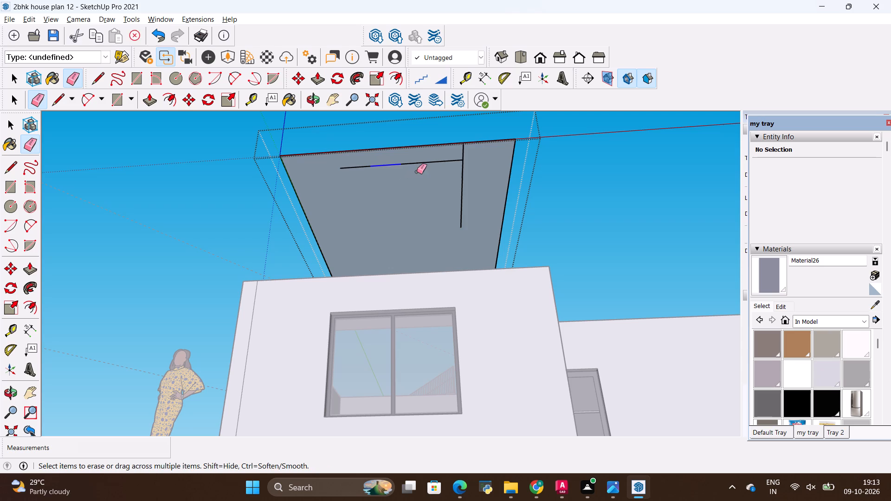
{"action": "left_click_drag", "start_coordinate": [460, 151], "coordinate": [456, 174]}
{"action": "left_click_drag", "start_coordinate": [471, 160], "coordinate": [369, 180]}
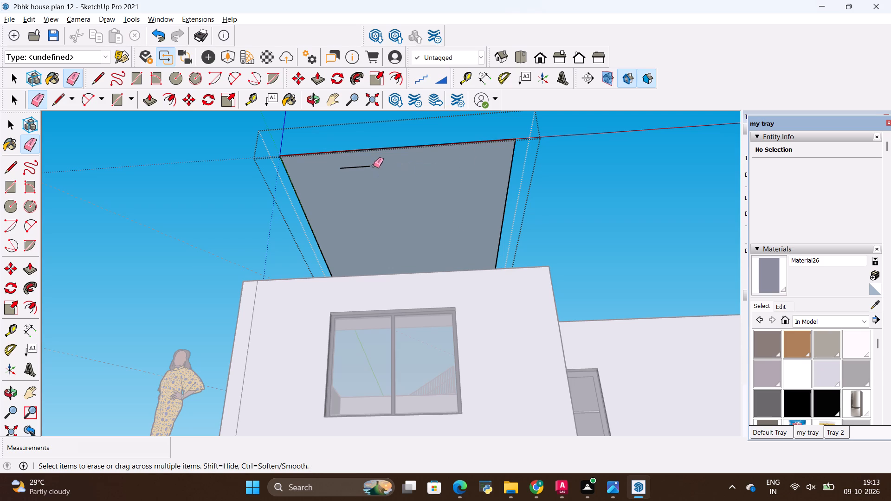
{"action": "left_click_drag", "start_coordinate": [374, 166], "coordinate": [323, 173]}
{"action": "scroll", "coordinate": [384, 169], "scroll_direction": "down", "scroll_amount": 2}
{"action": "scroll", "coordinate": [452, 188], "scroll_direction": "up", "scroll_amount": 10}
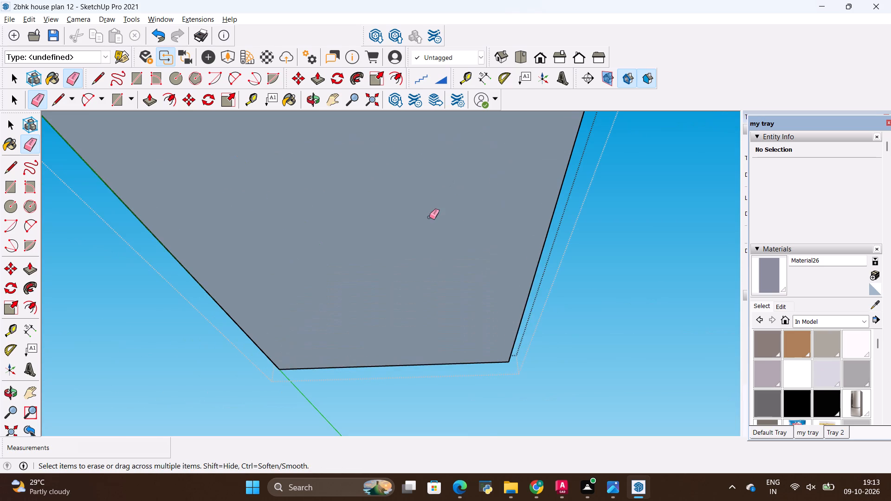
Reverse the kitchen-dining ceiling face so its front side faces down.
{"action": "right_click", "coordinate": [430, 218]}
{"action": "left_click", "coordinate": [465, 323]}
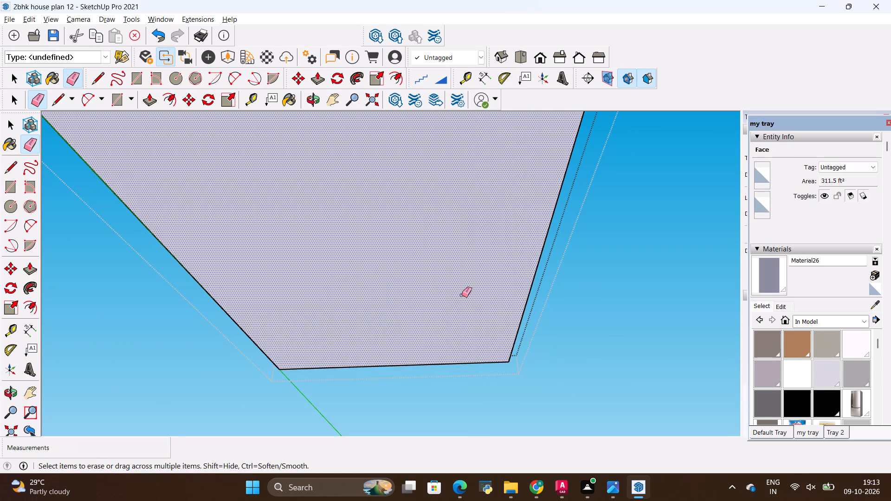
Offset the outline of the kitchen-dining ceiling face 2' inward.
{"action": "scroll", "coordinate": [462, 295], "scroll_direction": "down", "scroll_amount": 3}
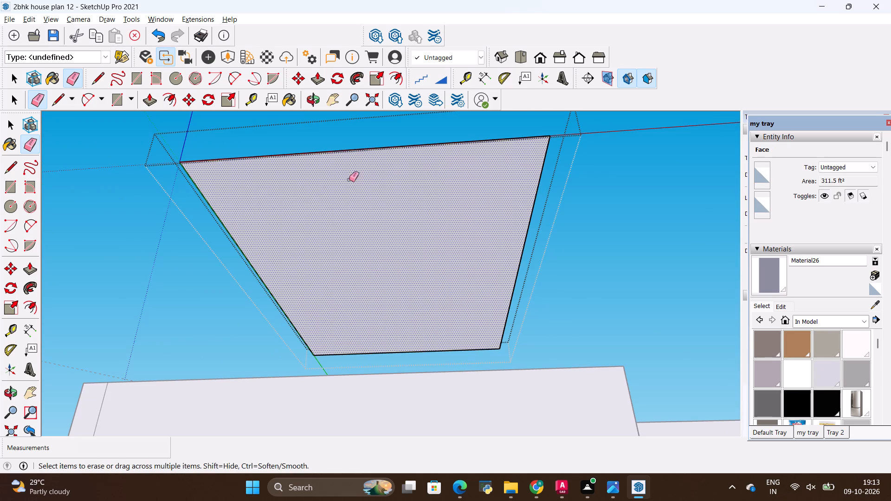
{"action": "left_click", "coordinate": [392, 76]}
{"action": "left_click", "coordinate": [420, 211]}
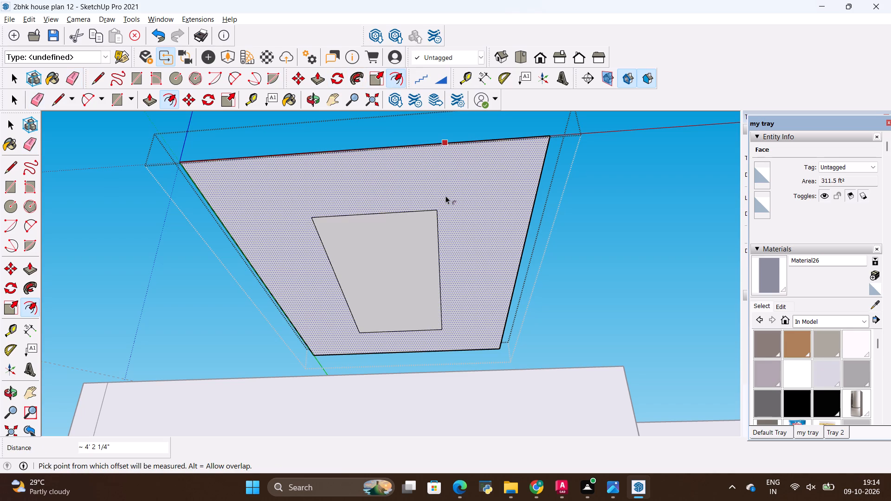
{"action": "key", "text": "alt+BackSpace"}
{"action": "left_click", "coordinate": [446, 196]}
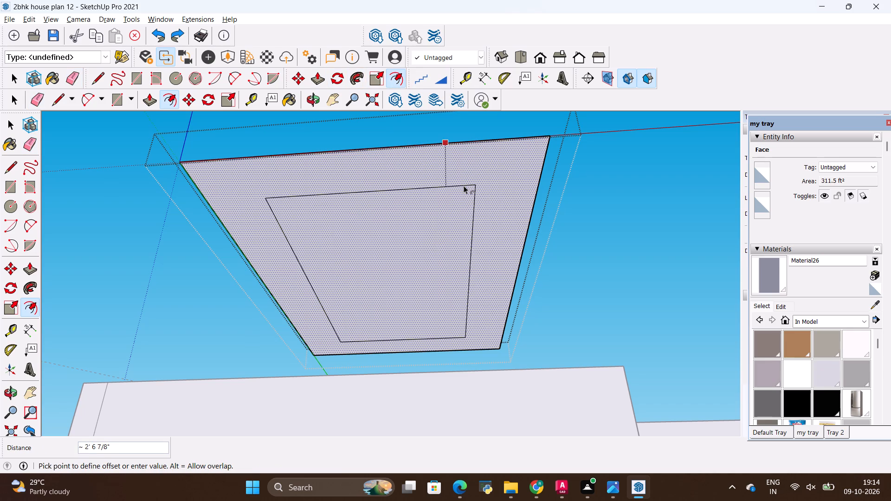
{"action": "type", "text": "2'"}
{"action": "key", "text": "Return"}
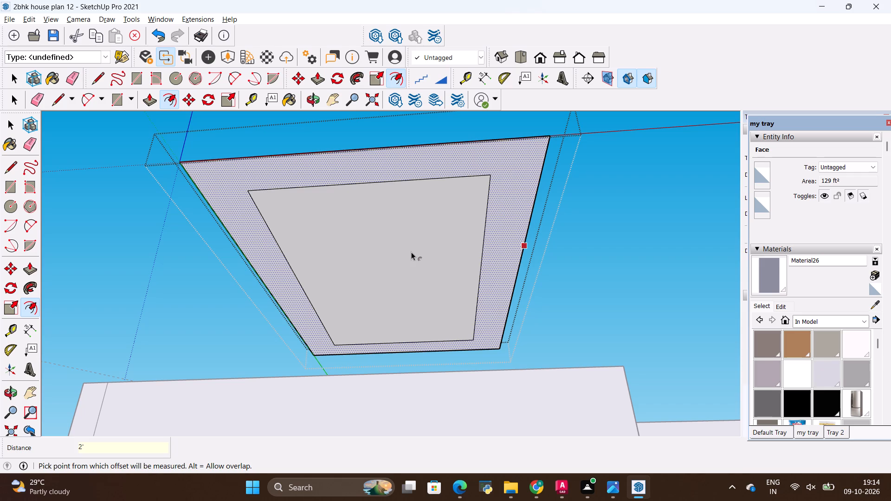
Offset the inner ceiling rectangle another 1' inward to form a second concentric border.
{"action": "key", "text": "Escape"}
{"action": "left_click", "coordinate": [450, 243]}
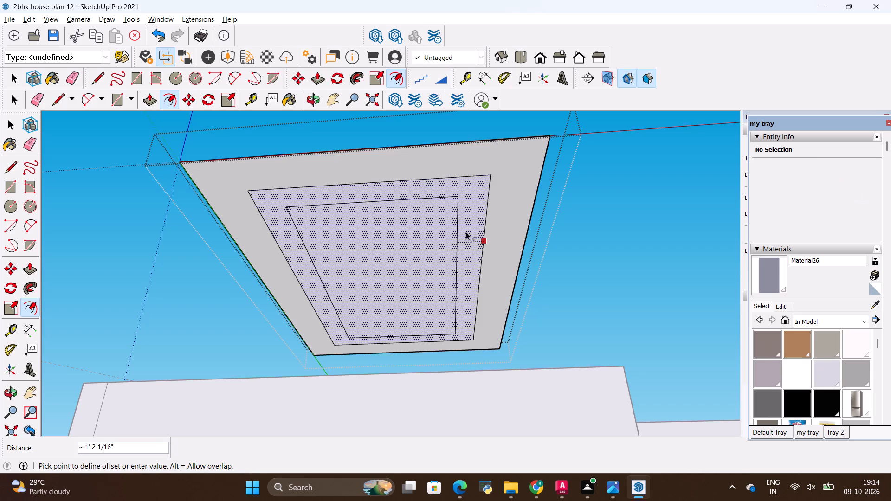
{"action": "key", "text": "BackSpace"}
{"action": "type", "text": "1'"}
{"action": "key", "text": "Return"}
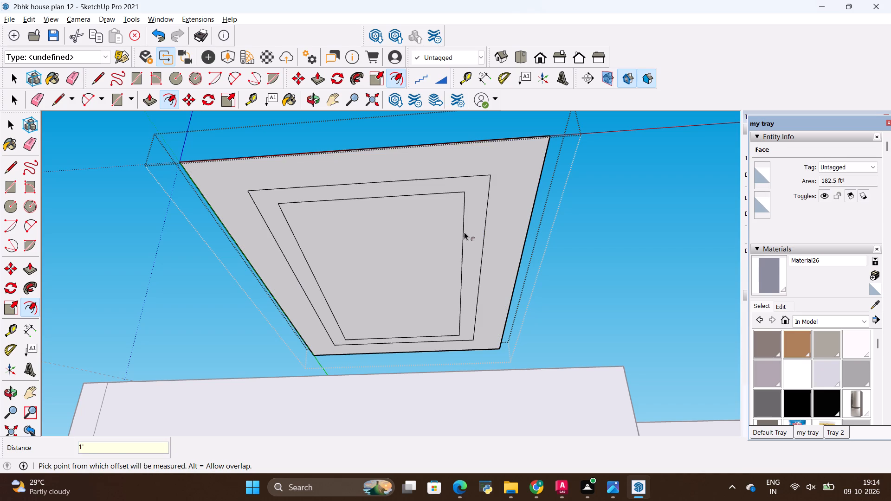
{"action": "left_click", "coordinate": [435, 250]}
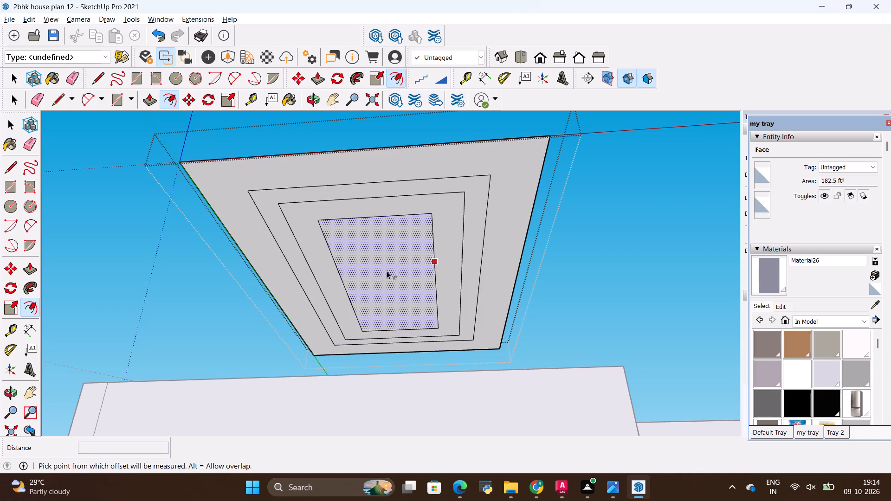
{"action": "key", "text": "alt+BackSpace"}
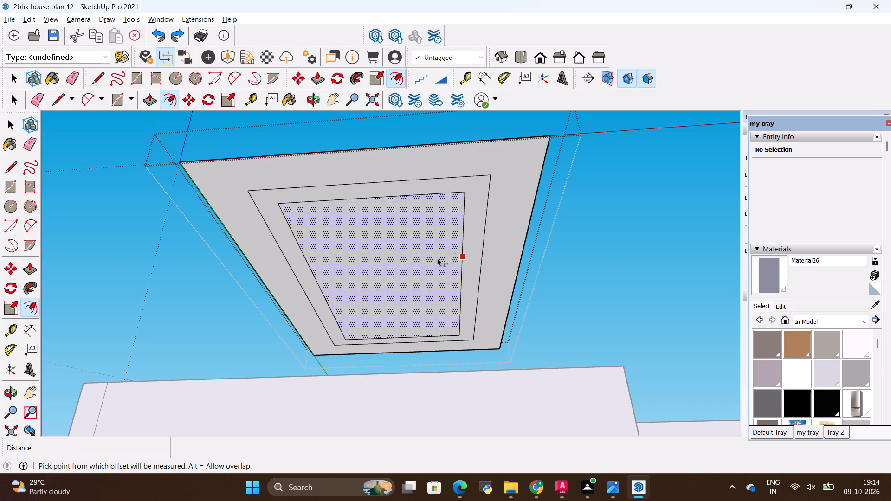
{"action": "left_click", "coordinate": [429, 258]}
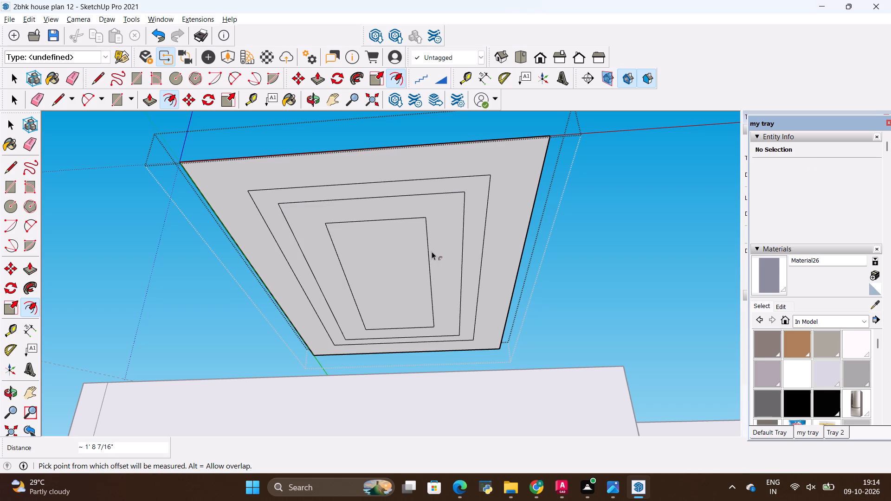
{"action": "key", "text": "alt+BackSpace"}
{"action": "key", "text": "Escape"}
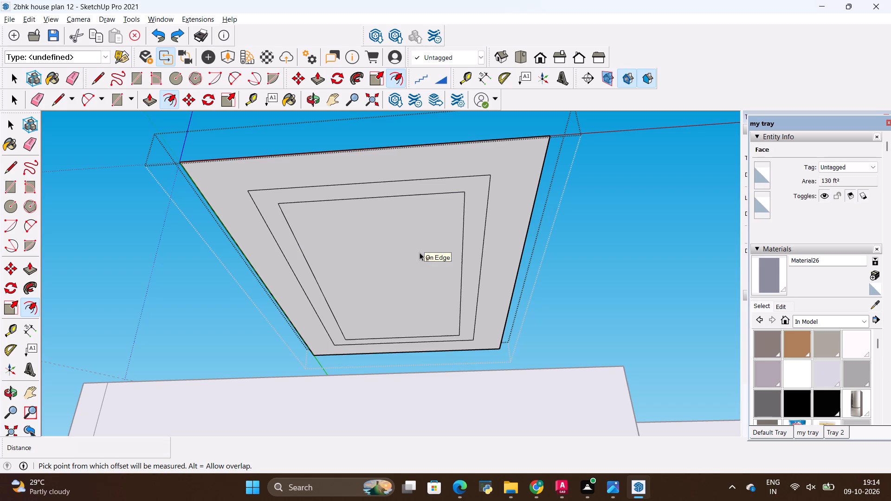
Offset the innermost rectangle of the kitchen-dining ceiling 18" inward.
{"action": "left_click", "coordinate": [441, 257]}
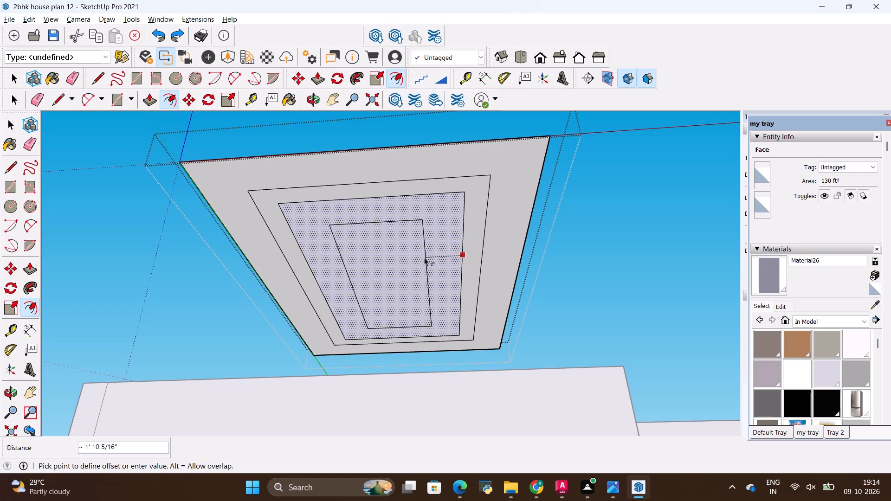
{"action": "type", "text": "18"}
{"action": "key", "text": "shift+quotedbl"}
{"action": "key", "text": "Return"}
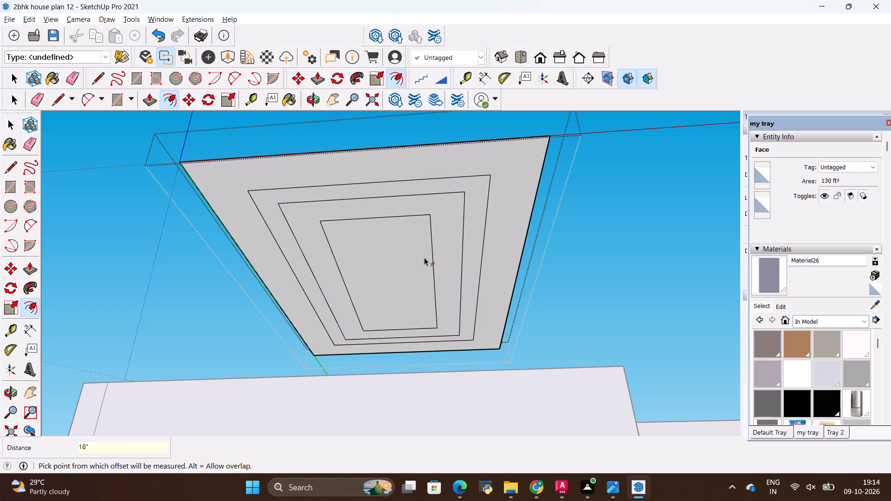
Offset the new innermost ceiling rectangle inward by about 1' 1 3/4" to outline a central panel.
{"action": "left_click", "coordinate": [383, 273]}
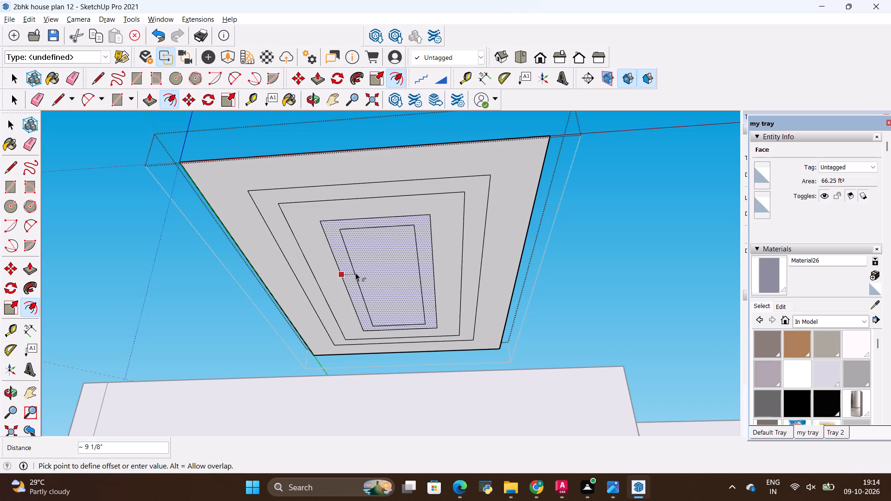
{"action": "left_click", "coordinate": [362, 272]}
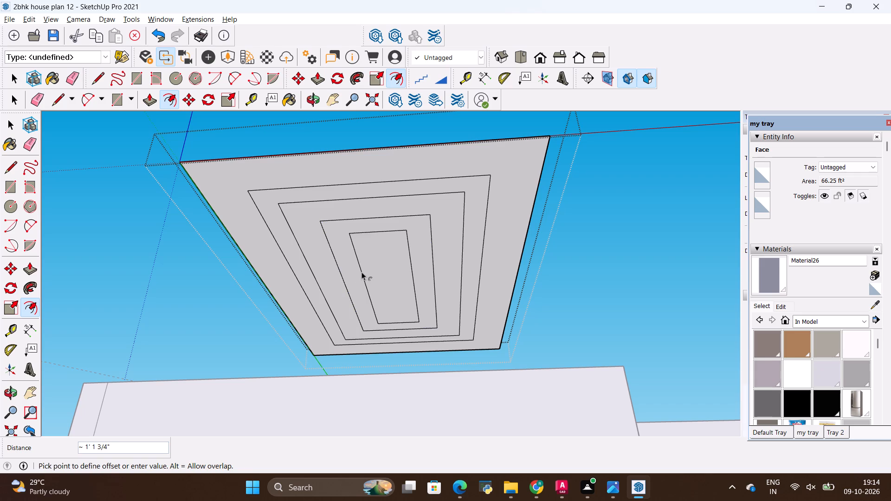
Extrude the outer border of the kitchen-dining ceiling 6" downward with Push/Pull.
{"action": "middle_click_drag", "start_coordinate": [561, 210], "coordinate": [553, 223]}
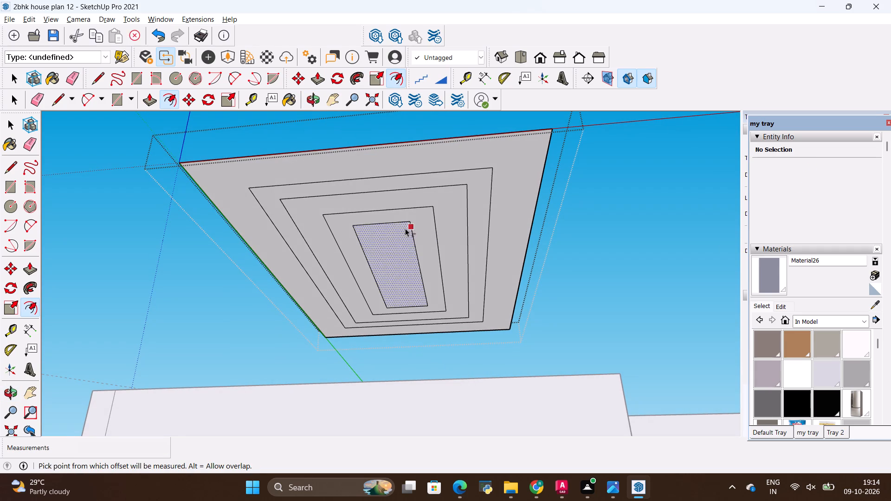
{"action": "key", "text": "p"}
{"action": "left_click", "coordinate": [507, 220]}
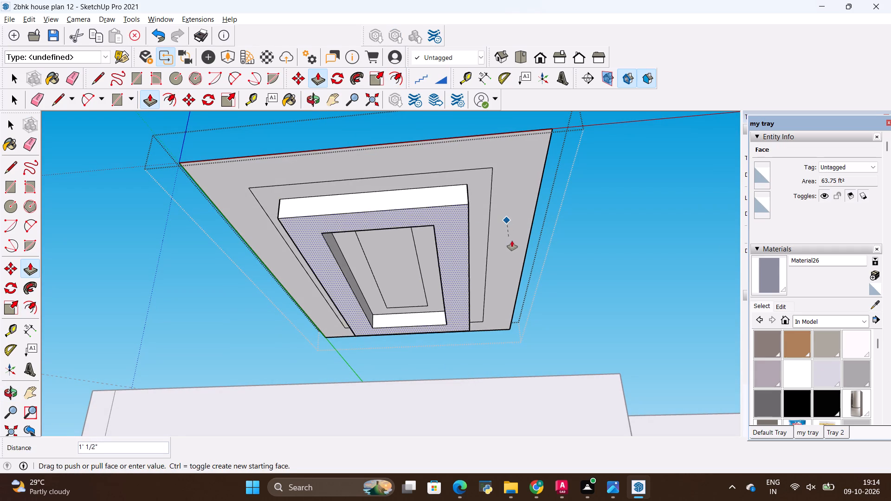
{"action": "key", "text": "Escape"}
{"action": "left_click", "coordinate": [511, 233]}
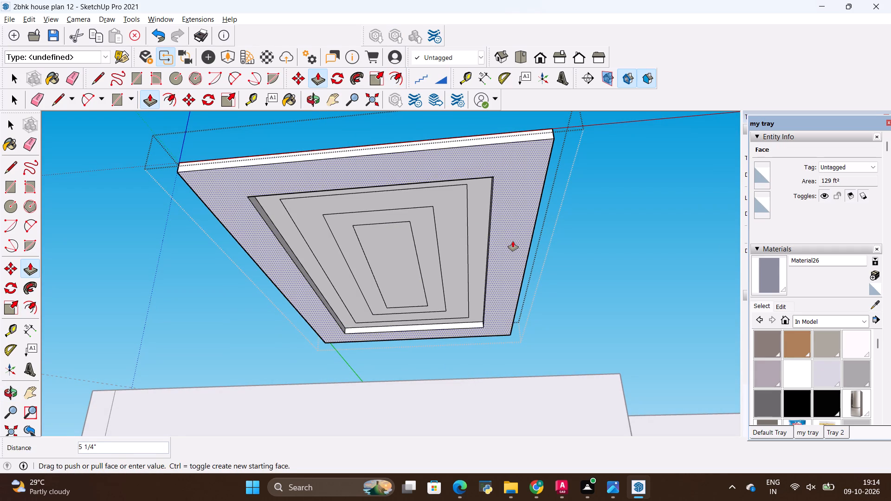
{"action": "key", "text": "BackSpace"}
{"action": "key", "text": "6"}
{"action": "key", "text": "shift+quotedbl"}
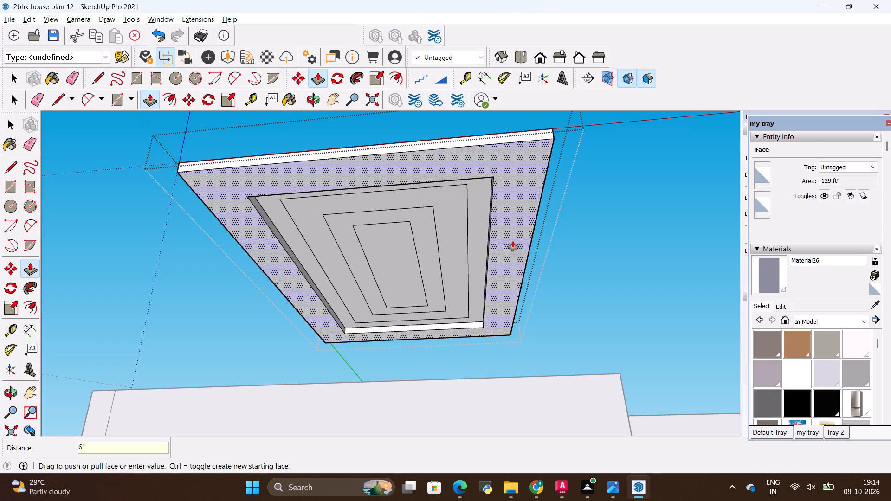
{"action": "key", "text": "Return"}
Extrude the 18"-wide middle band and the central rectangle of the ceiling 4" downward.
{"action": "left_click", "coordinate": [454, 241]}
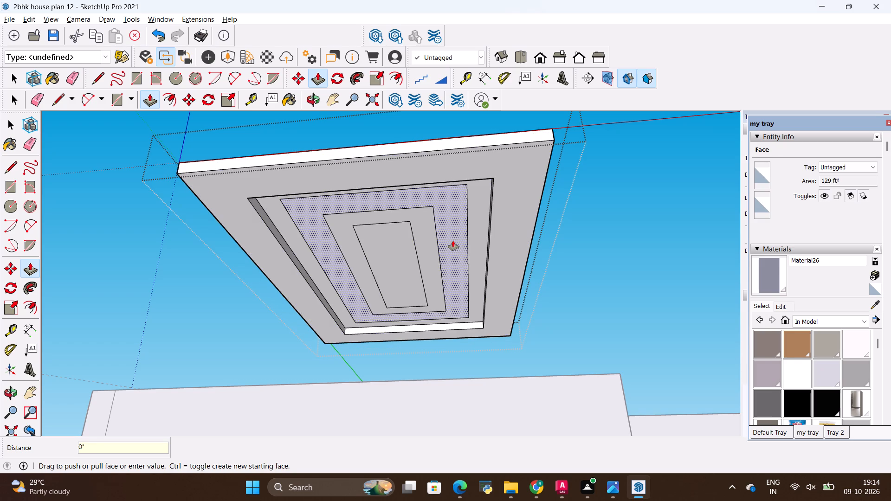
{"action": "key", "text": "BackSpace"}
{"action": "type", "text": "4\""}
{"action": "key", "text": "Return"}
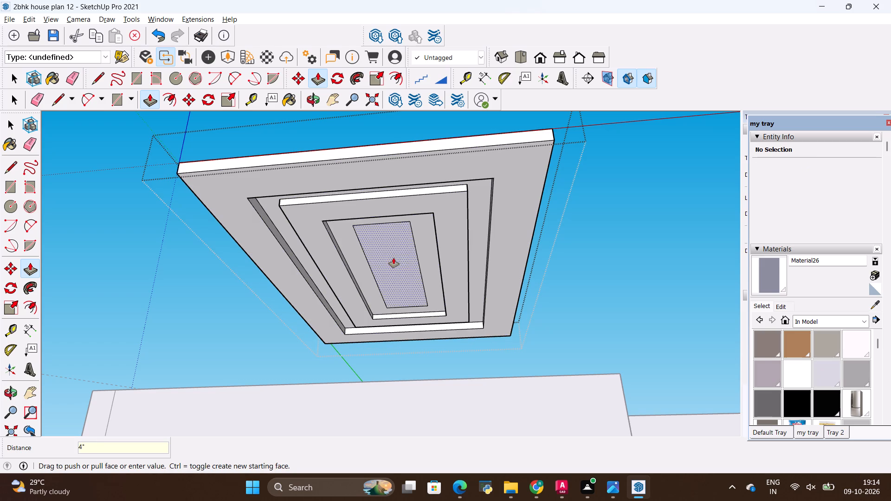
{"action": "left_click", "coordinate": [398, 254]}
{"action": "left_click", "coordinate": [463, 246]}
Examine the stepped kitchen-dining ceiling from several angles, including against the house below.
{"action": "scroll", "coordinate": [434, 275], "scroll_direction": "down", "scroll_amount": 3}
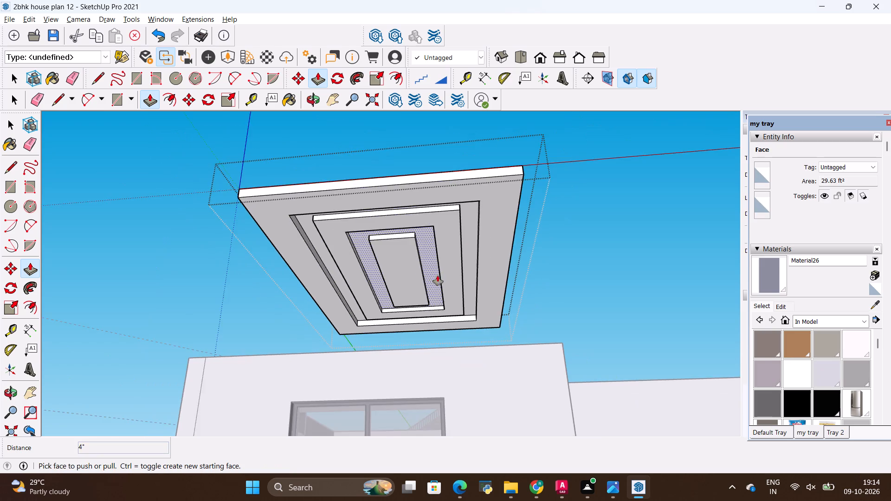
{"action": "middle_click_drag", "start_coordinate": [438, 276], "coordinate": [528, 267]}
{"action": "scroll", "coordinate": [429, 274], "scroll_direction": "down", "scroll_amount": 1}
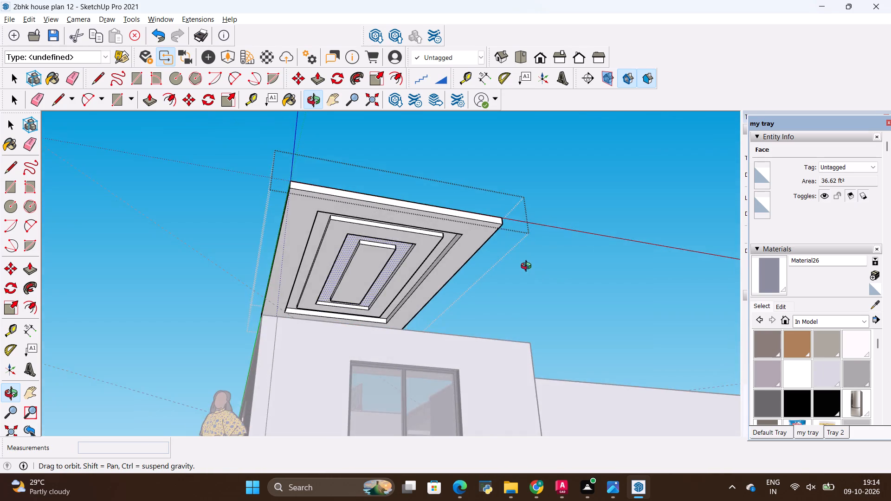
{"action": "middle_click_drag", "start_coordinate": [528, 267], "coordinate": [581, 376]}
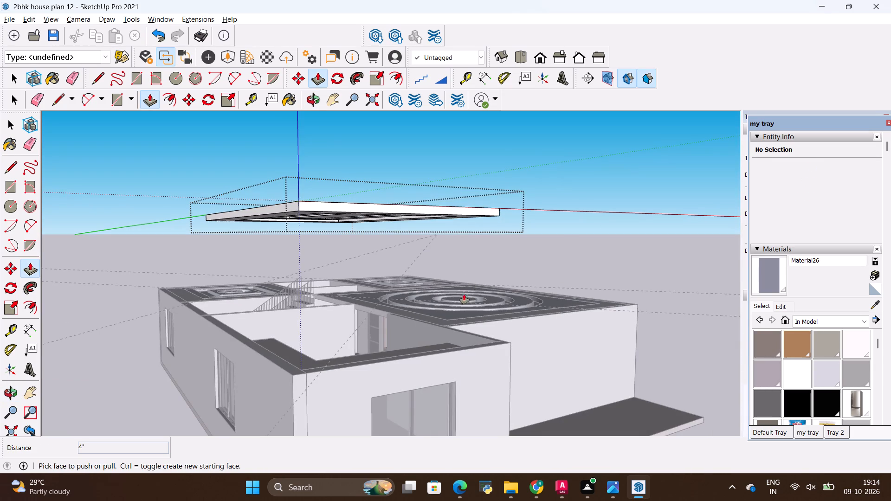
{"action": "middle_click_drag", "start_coordinate": [462, 293], "coordinate": [405, 218]}
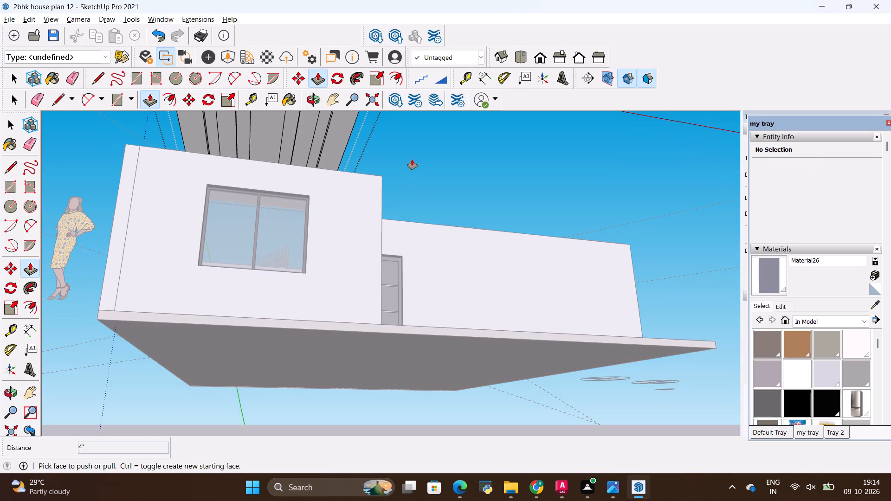
{"action": "middle_click_drag", "start_coordinate": [412, 158], "coordinate": [454, 342], "text": "shift"}
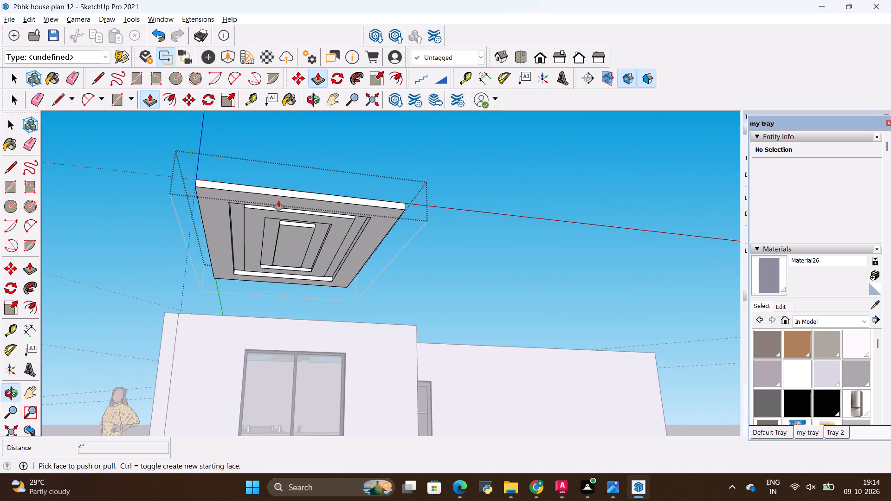
{"action": "middle_click_drag", "start_coordinate": [265, 197], "coordinate": [264, 184]}
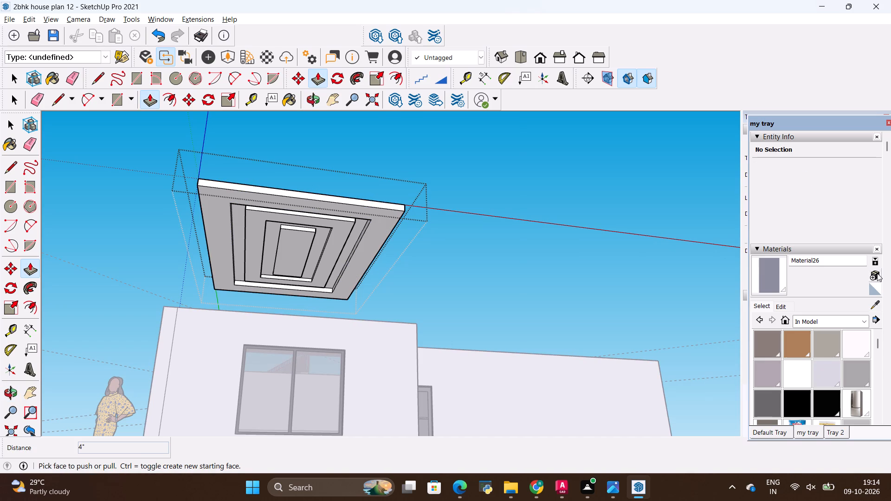
Create a new material from the brown texture image 3cd20c8524baf53172bd83de409b0e3b in the all materials folder.
{"action": "left_click", "coordinate": [877, 273]}
{"action": "left_click", "coordinate": [497, 283]}
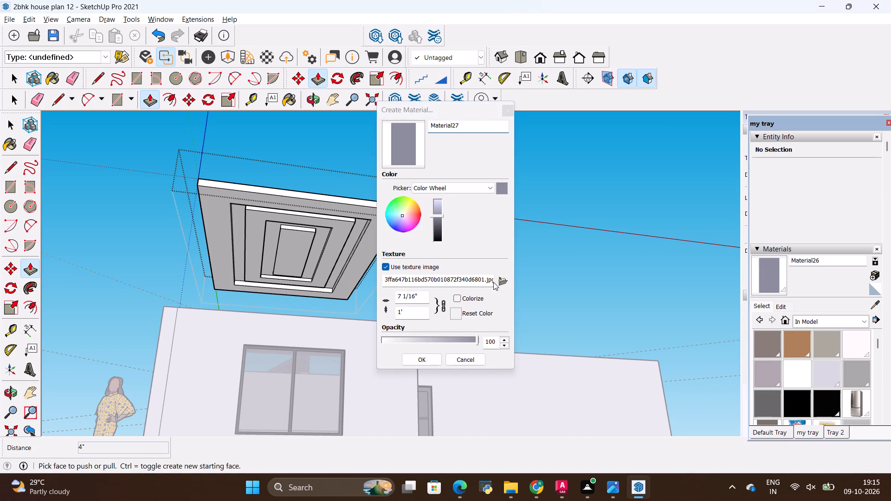
{"action": "scroll", "coordinate": [517, 234], "scroll_direction": "down", "scroll_amount": 2}
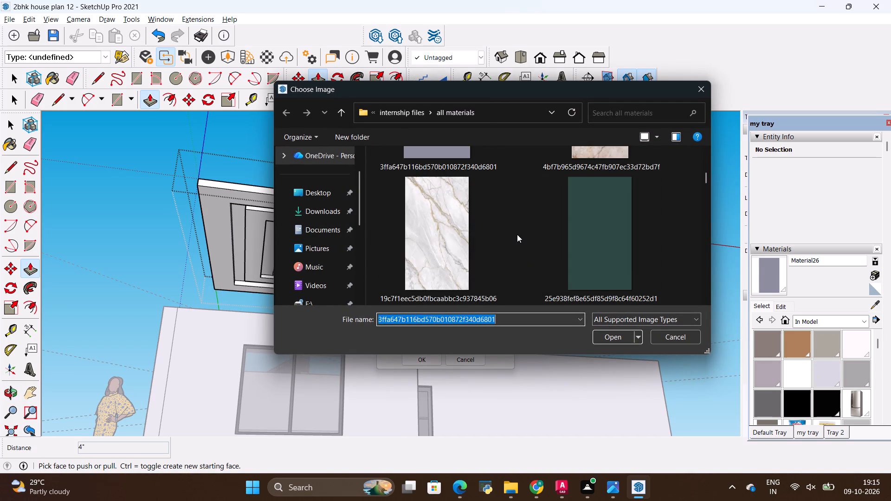
{"action": "scroll", "coordinate": [517, 234], "scroll_direction": "up", "scroll_amount": 2}
{"action": "left_click", "coordinate": [588, 227]}
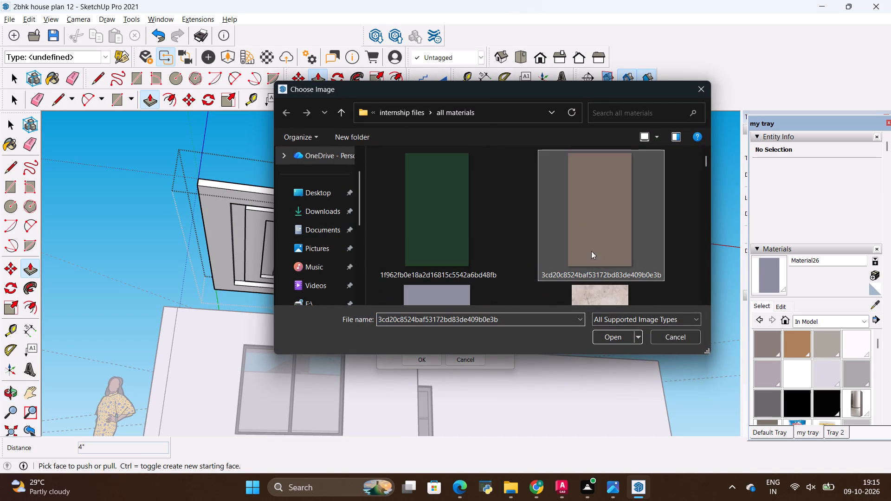
{"action": "left_click", "coordinate": [613, 331]}
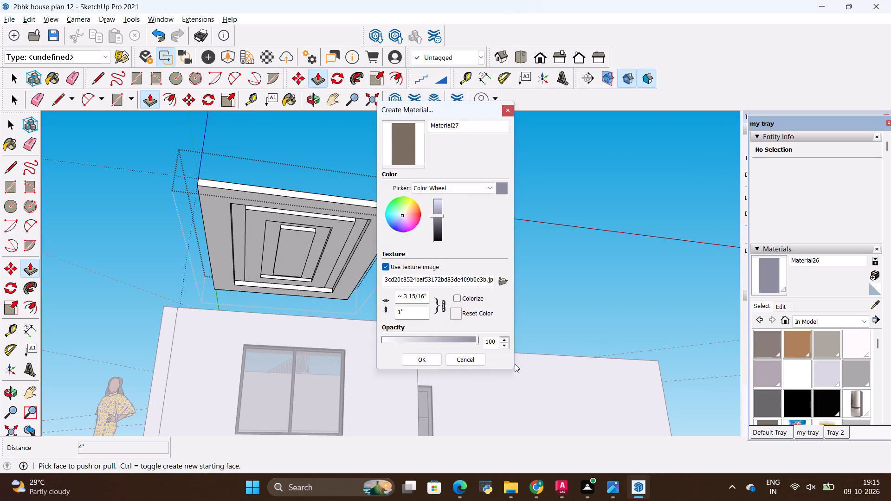
{"action": "left_click", "coordinate": [407, 361]}
Paint the undersides of the outer border, middle band and central panel with the new brown material.
{"action": "left_click", "coordinate": [772, 283]}
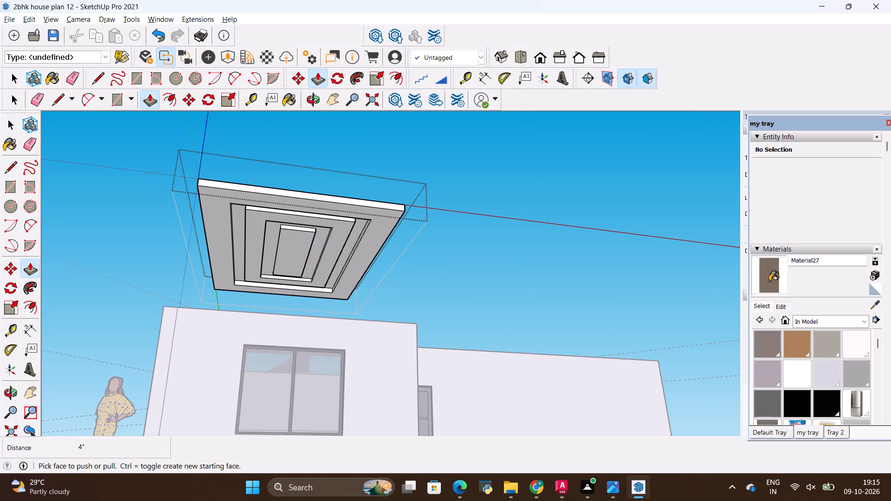
{"action": "left_click", "coordinate": [379, 242]}
{"action": "scroll", "coordinate": [348, 247], "scroll_direction": "up", "scroll_amount": 10}
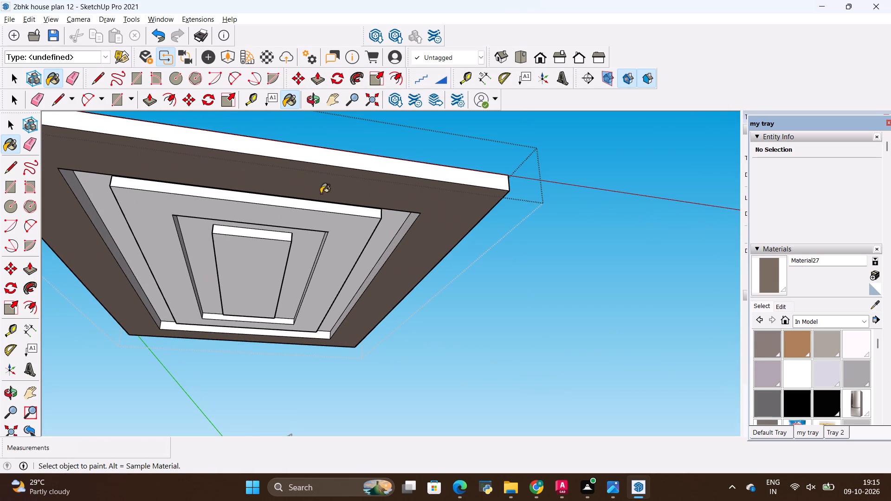
{"action": "left_click", "coordinate": [332, 245]}
{"action": "left_click", "coordinate": [267, 269]}
Paint the front, recess and inner side faces of the outer border and middle band with the brown material.
{"action": "scroll", "coordinate": [357, 179], "scroll_direction": "up", "scroll_amount": 4}
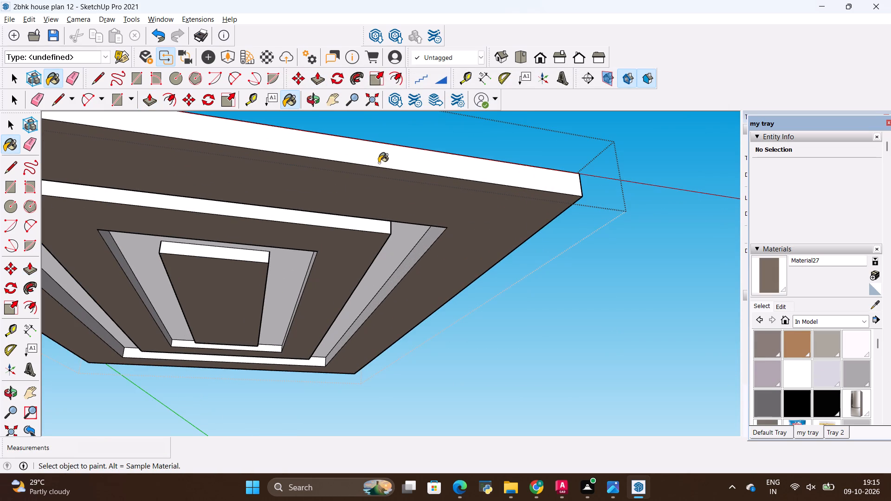
{"action": "left_click", "coordinate": [379, 163]}
{"action": "scroll", "coordinate": [375, 222], "scroll_direction": "up", "scroll_amount": 4}
{"action": "left_click", "coordinate": [366, 231]}
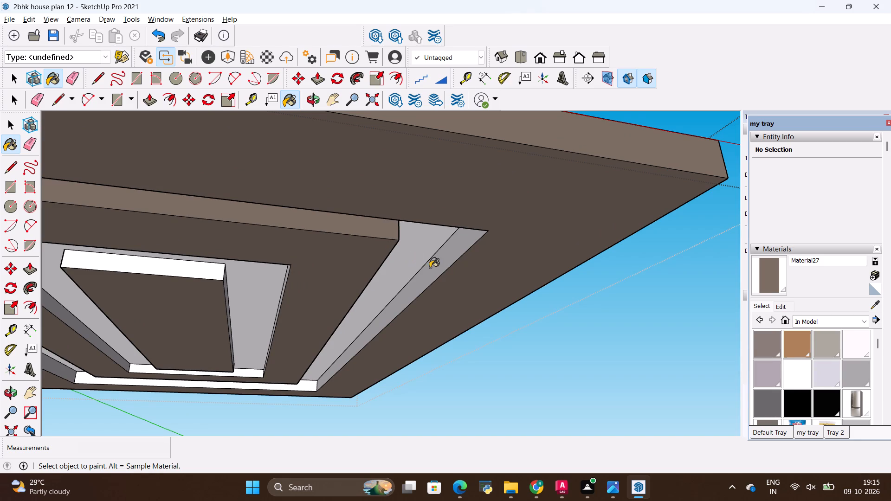
{"action": "left_click", "coordinate": [435, 268]}
{"action": "scroll", "coordinate": [286, 404], "scroll_direction": "up", "scroll_amount": 7}
{"action": "left_click", "coordinate": [314, 377]}
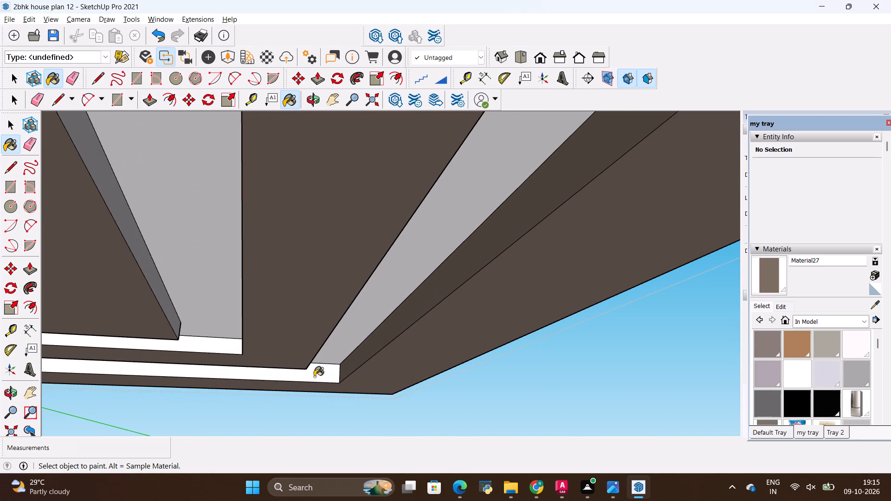
{"action": "left_click", "coordinate": [226, 349]}
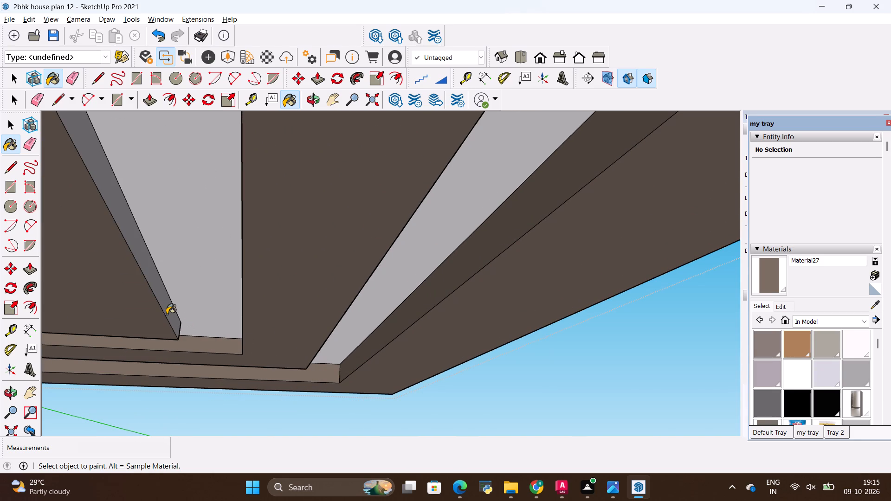
{"action": "left_click", "coordinate": [167, 314]}
Paint the short front side and adjoining long side of the central panel with the brown material.
{"action": "scroll", "coordinate": [371, 313], "scroll_direction": "down", "scroll_amount": 6}
{"action": "scroll", "coordinate": [529, 314], "scroll_direction": "down", "scroll_amount": 10}
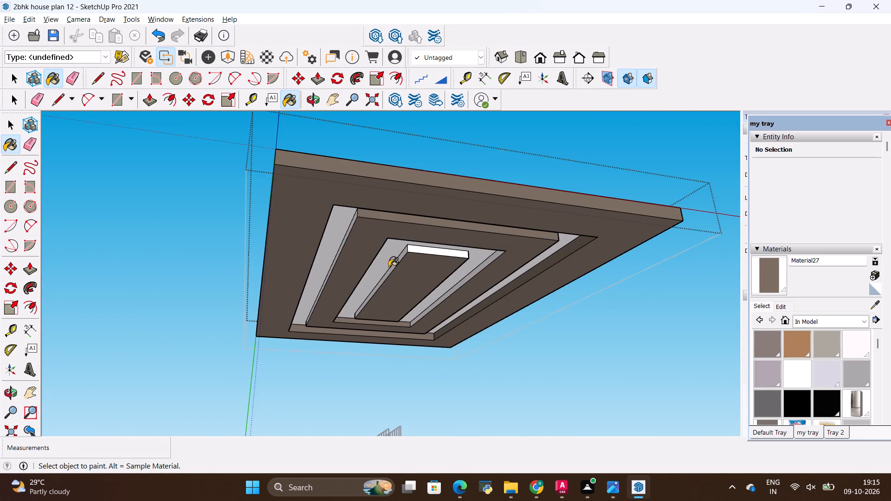
{"action": "middle_click_drag", "start_coordinate": [388, 267], "coordinate": [452, 281]}
{"action": "scroll", "coordinate": [454, 280], "scroll_direction": "up", "scroll_amount": 8}
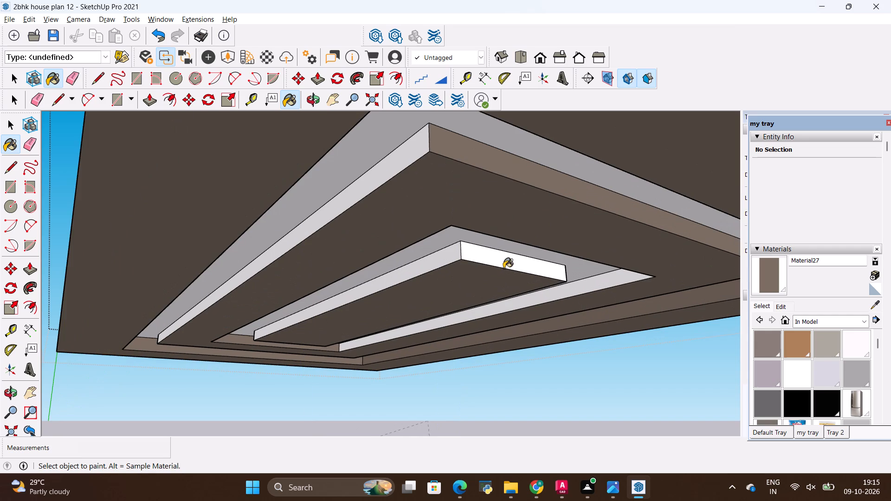
{"action": "left_click", "coordinate": [501, 263]}
{"action": "scroll", "coordinate": [457, 264], "scroll_direction": "up", "scroll_amount": 5}
{"action": "left_click", "coordinate": [444, 256]}
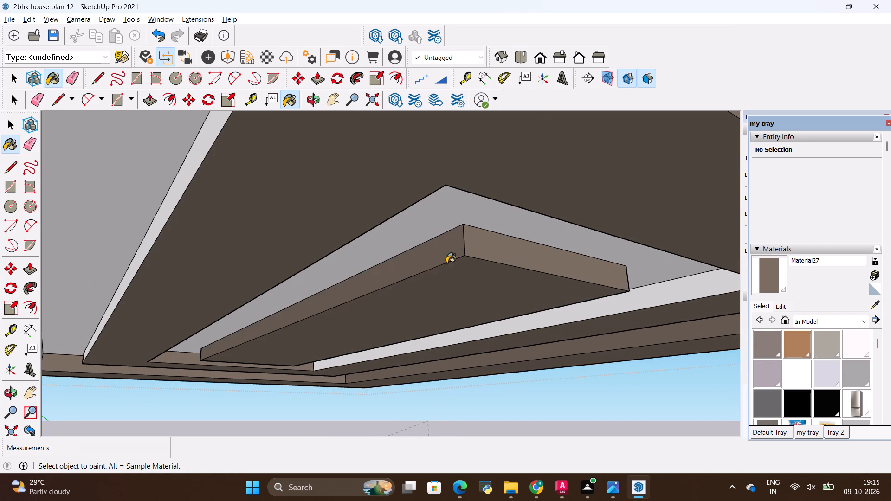
Paint the outer border's long outer side, the middle band's side and the band's unpainted recess side with the brown material.
{"action": "scroll", "coordinate": [483, 274], "scroll_direction": "down", "scroll_amount": 5}
{"action": "left_click", "coordinate": [404, 168]}
{"action": "scroll", "coordinate": [505, 222], "scroll_direction": "down", "scroll_amount": 3}
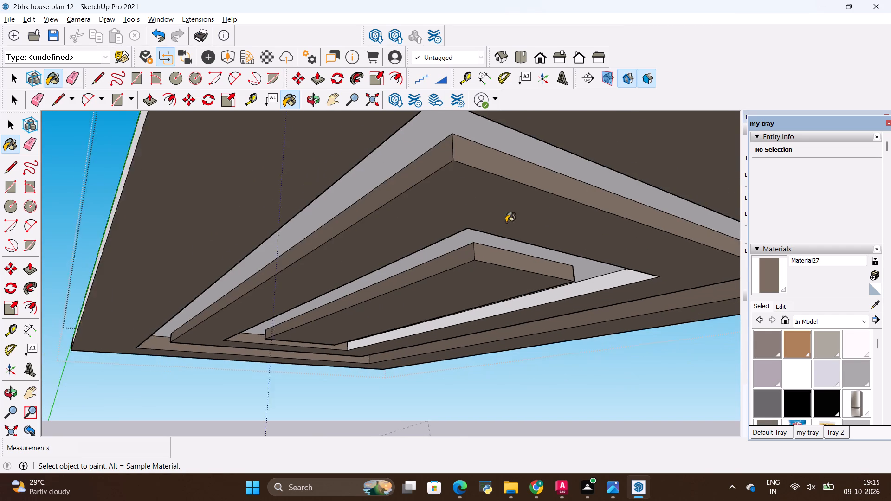
{"action": "scroll", "coordinate": [506, 222], "scroll_direction": "down", "scroll_amount": 8}
{"action": "scroll", "coordinate": [444, 159], "scroll_direction": "up", "scroll_amount": 3}
{"action": "left_click", "coordinate": [451, 161]}
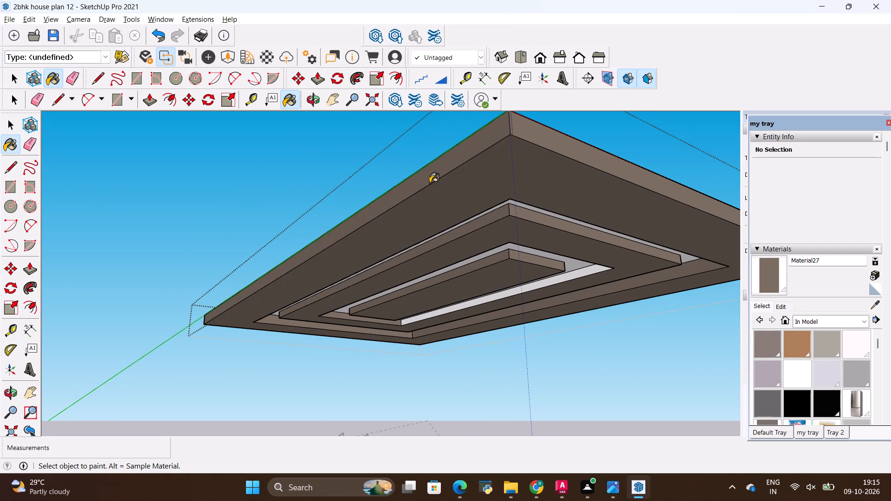
{"action": "scroll", "coordinate": [583, 274], "scroll_direction": "up", "scroll_amount": 8}
{"action": "left_click", "coordinate": [591, 270]}
On the opposite side, paint the middle band's long outer face and both facing inner recess faces with the brown material.
{"action": "scroll", "coordinate": [481, 257], "scroll_direction": "down", "scroll_amount": 4}
{"action": "middle_click_drag", "start_coordinate": [524, 269], "coordinate": [234, 244]}
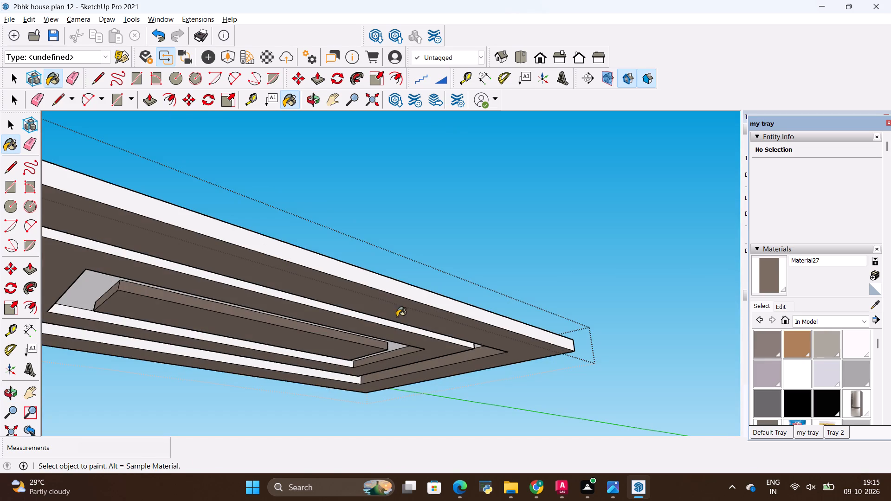
{"action": "middle_click_drag", "start_coordinate": [397, 317], "coordinate": [394, 298]}
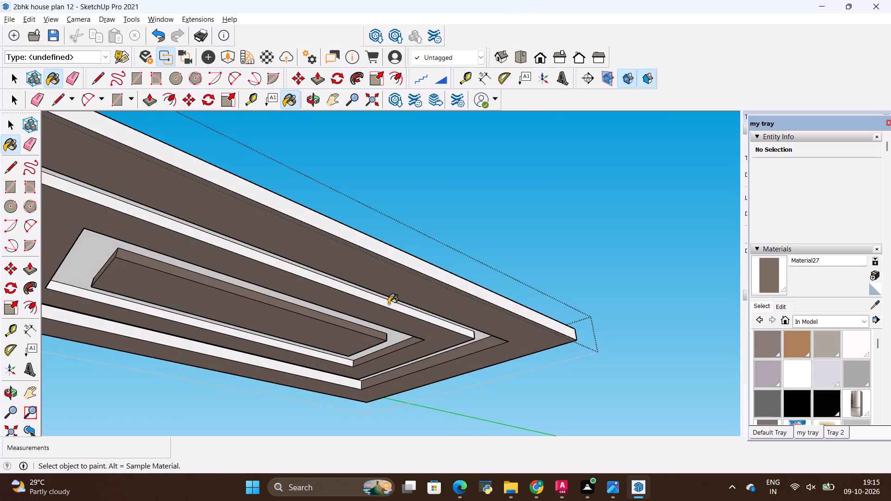
{"action": "scroll", "coordinate": [388, 304], "scroll_direction": "up", "scroll_amount": 7}
{"action": "left_click", "coordinate": [388, 309]}
{"action": "scroll", "coordinate": [484, 259], "scroll_direction": "down", "scroll_amount": 5}
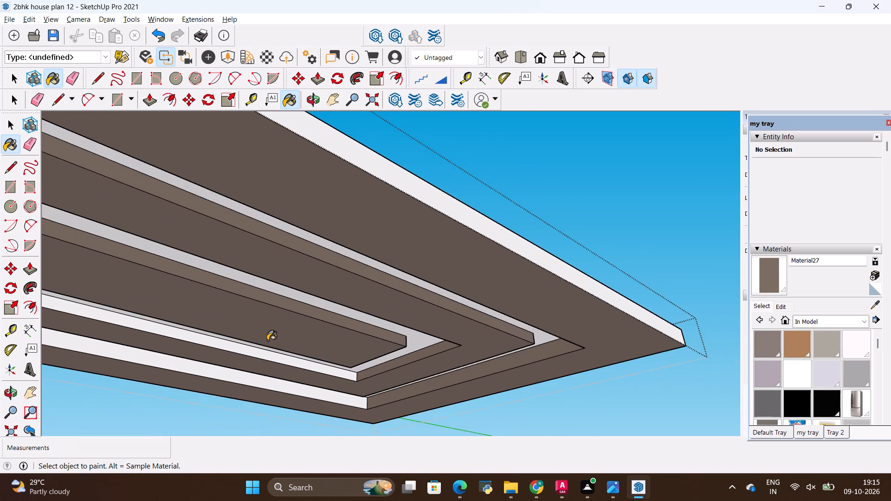
{"action": "scroll", "coordinate": [267, 340], "scroll_direction": "up", "scroll_amount": 4}
{"action": "scroll", "coordinate": [265, 386], "scroll_direction": "up", "scroll_amount": 6}
{"action": "scroll", "coordinate": [291, 353], "scroll_direction": "up", "scroll_amount": 2}
{"action": "left_click", "coordinate": [288, 347]}
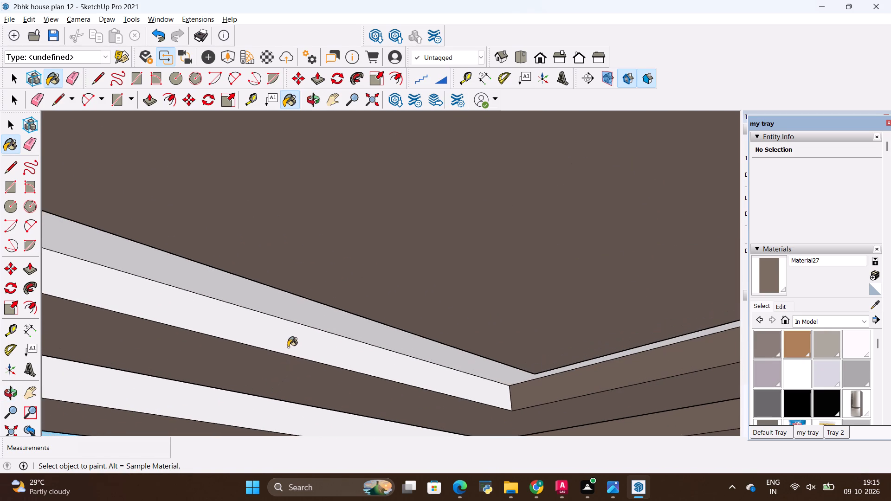
{"action": "left_click", "coordinate": [227, 412]}
Paint the remaining short sides of the middle band and central panel and both opposite recess faces brown, and close the ceiling group.
{"action": "scroll", "coordinate": [315, 269], "scroll_direction": "down", "scroll_amount": 18}
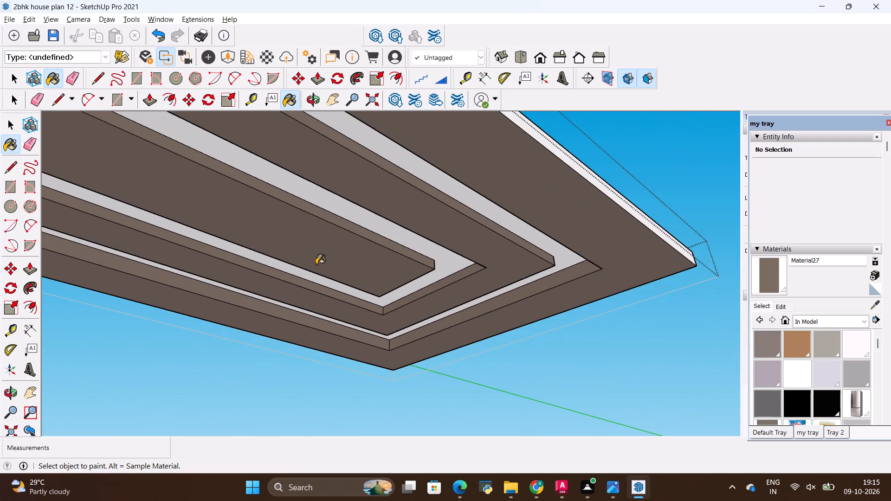
{"action": "middle_click_drag", "start_coordinate": [452, 265], "coordinate": [144, 308]}
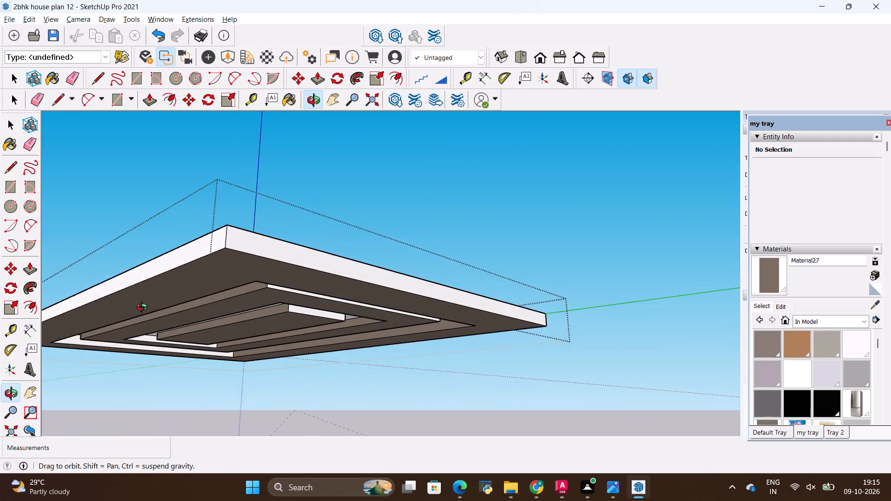
{"action": "middle_click_drag", "start_coordinate": [144, 308], "coordinate": [106, 270]}
{"action": "scroll", "coordinate": [332, 302], "scroll_direction": "up", "scroll_amount": 6}
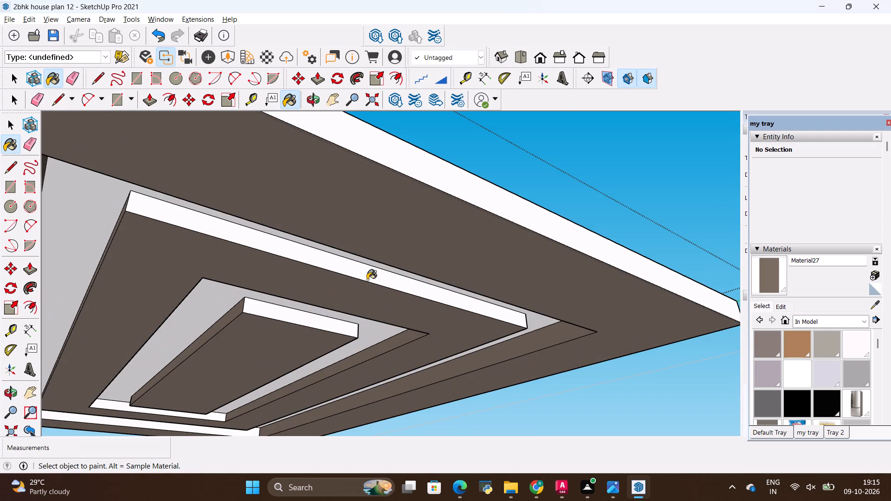
{"action": "left_click", "coordinate": [367, 278]}
{"action": "scroll", "coordinate": [333, 336], "scroll_direction": "up", "scroll_amount": 5}
{"action": "left_click", "coordinate": [327, 326]}
{"action": "scroll", "coordinate": [367, 274], "scroll_direction": "down", "scroll_amount": 6}
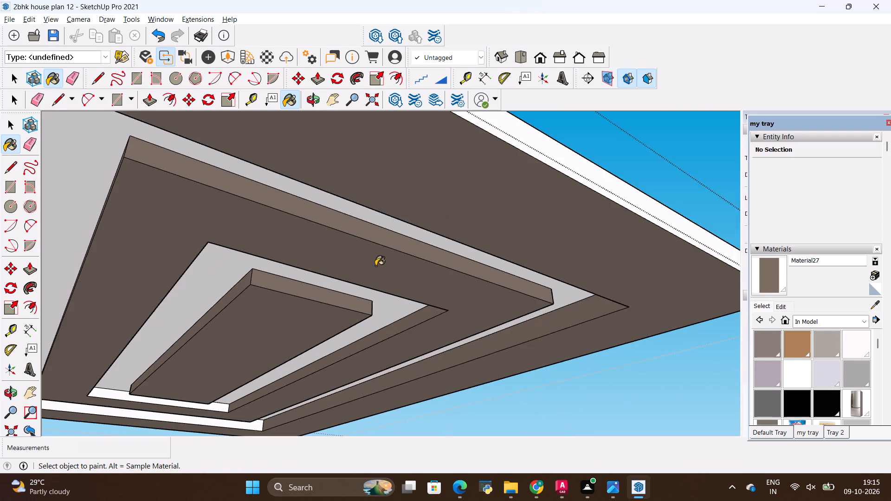
{"action": "scroll", "coordinate": [388, 257], "scroll_direction": "down", "scroll_amount": 6}
{"action": "scroll", "coordinate": [198, 406], "scroll_direction": "up", "scroll_amount": 15}
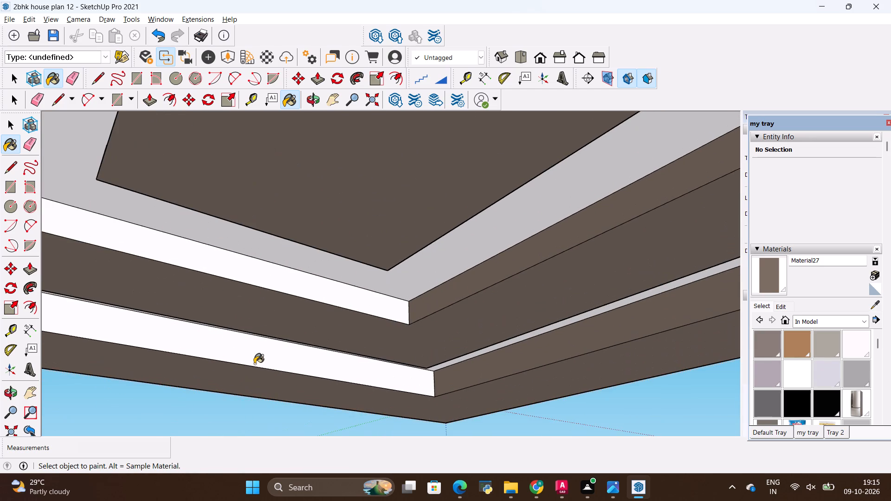
{"action": "left_click", "coordinate": [254, 364]}
{"action": "left_click", "coordinate": [320, 296]}
{"action": "middle_click_drag", "start_coordinate": [281, 353], "coordinate": [405, 285]}
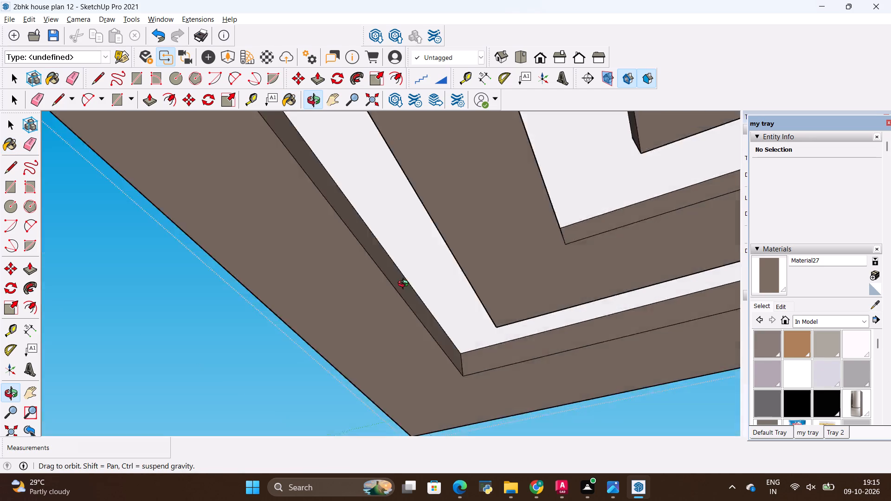
{"action": "middle_click_drag", "start_coordinate": [405, 285], "coordinate": [625, 347]}
{"action": "key", "text": "space"}
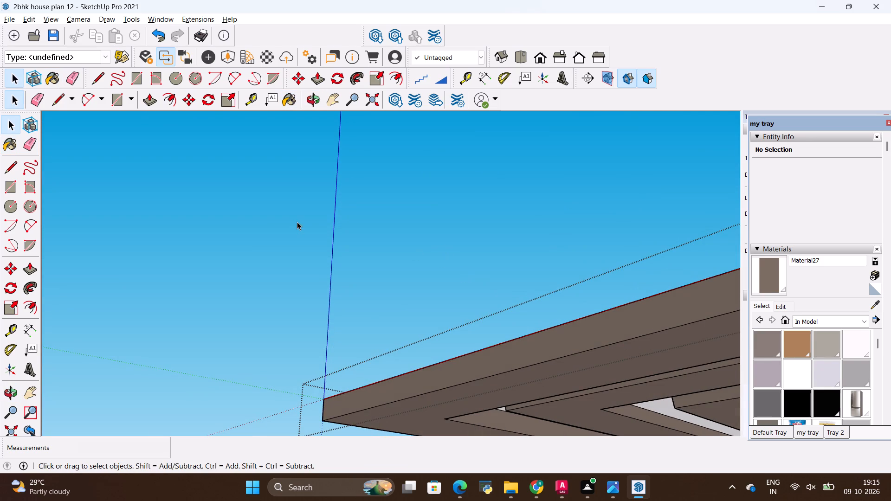
{"action": "left_click", "coordinate": [297, 222]}
Move the finished ceiling group down about 8' 11" onto the wall corner of the kitchen and dining room.
{"action": "scroll", "coordinate": [269, 231], "scroll_direction": "down", "scroll_amount": 6}
{"action": "middle_click_drag", "start_coordinate": [290, 198], "coordinate": [382, 363]}
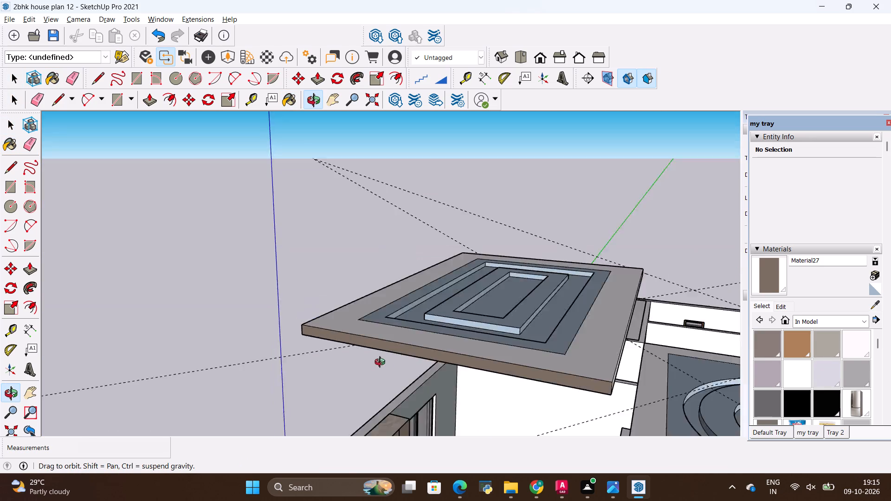
{"action": "middle_click_drag", "start_coordinate": [382, 363], "coordinate": [526, 426]}
{"action": "scroll", "coordinate": [440, 257], "scroll_direction": "down", "scroll_amount": 4}
{"action": "scroll", "coordinate": [424, 217], "scroll_direction": "down", "scroll_amount": 5}
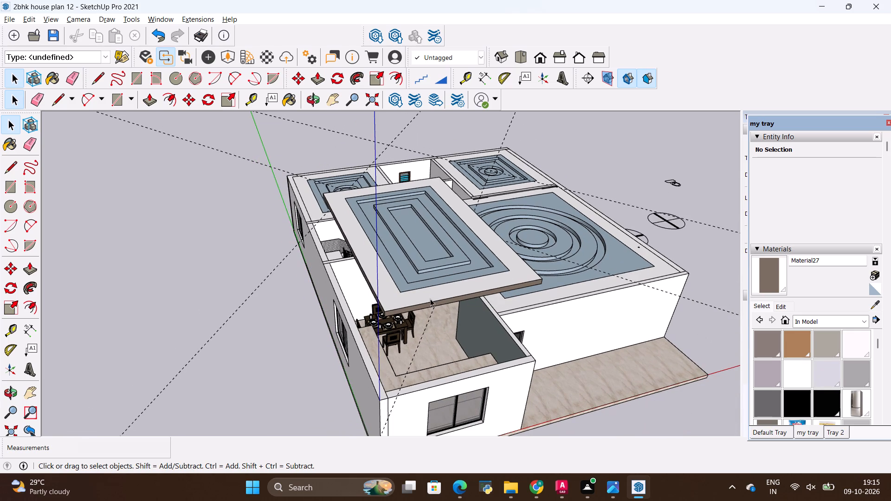
{"action": "left_click", "coordinate": [405, 289]}
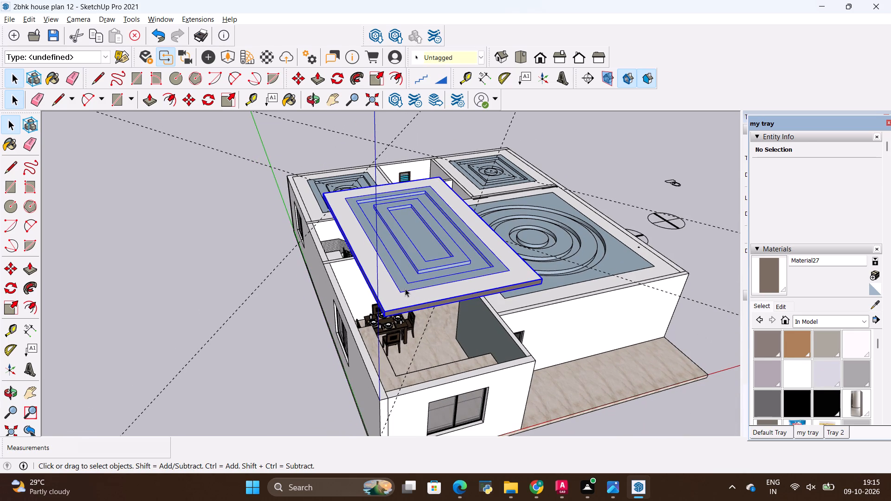
{"action": "key", "text": "m"}
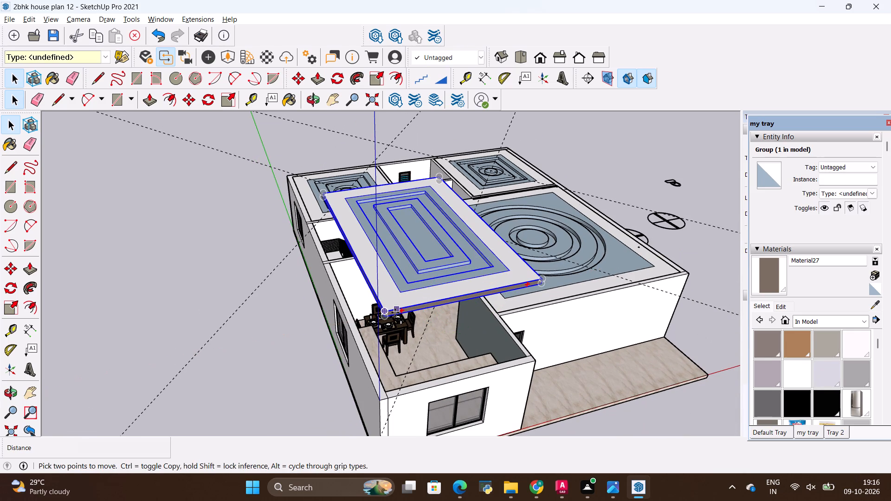
{"action": "scroll", "coordinate": [359, 305], "scroll_direction": "up", "scroll_amount": 14}
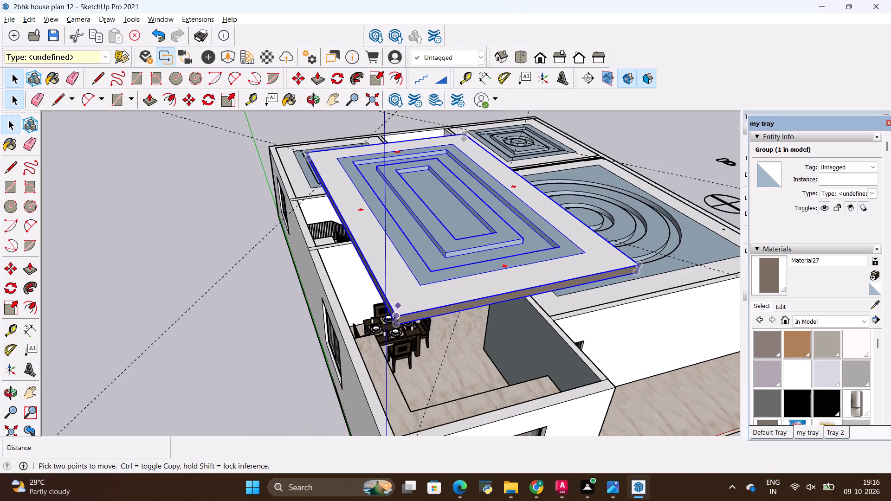
{"action": "left_click", "coordinate": [399, 315]}
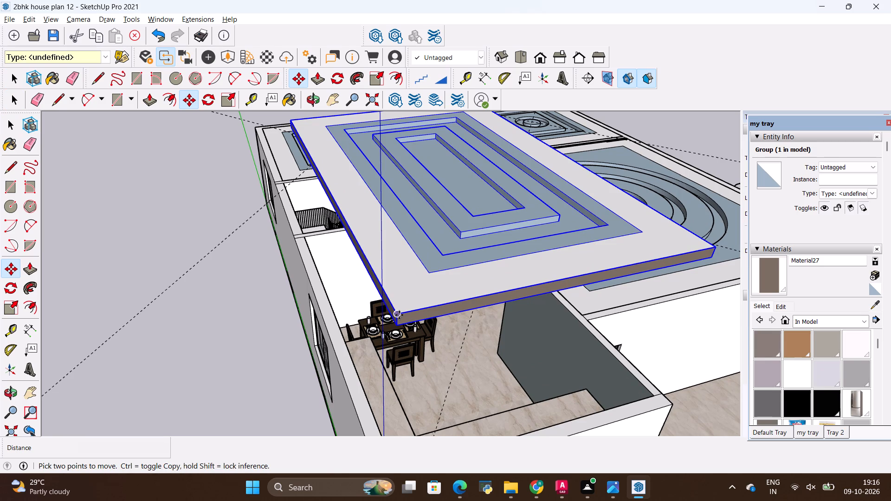
{"action": "scroll", "coordinate": [389, 280], "scroll_direction": "down", "scroll_amount": 10}
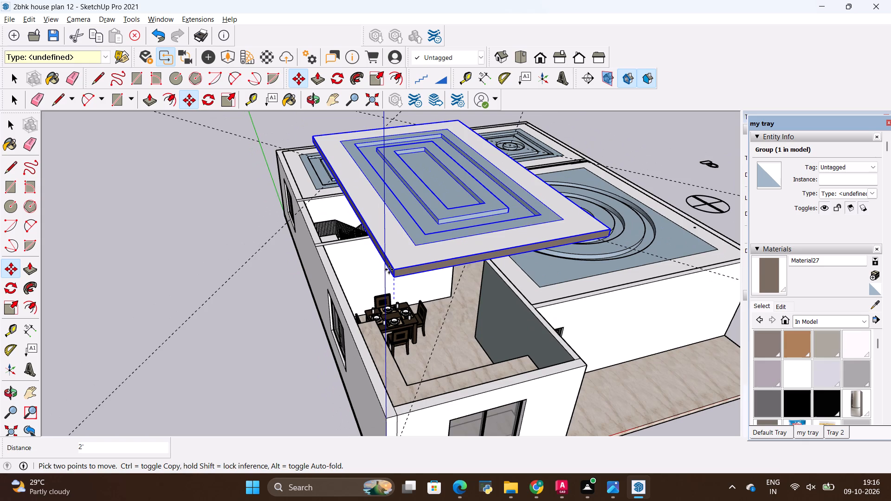
{"action": "scroll", "coordinate": [389, 270], "scroll_direction": "down", "scroll_amount": 5}
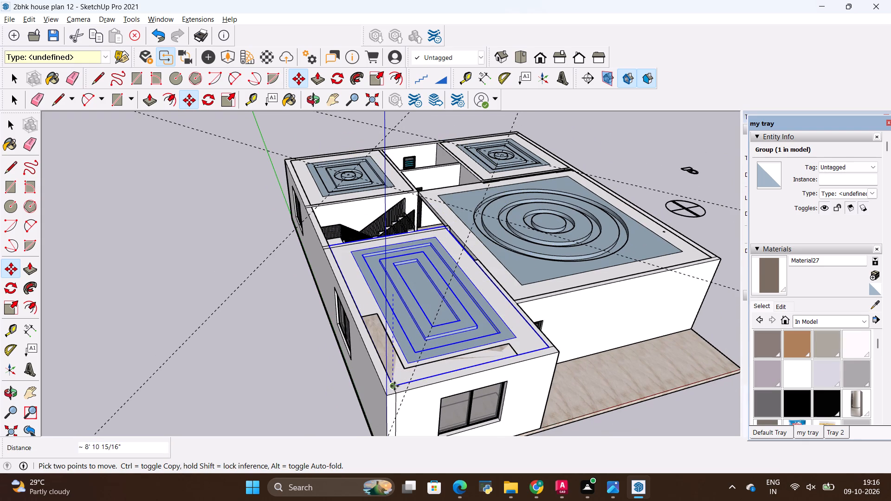
{"action": "left_click", "coordinate": [395, 386]}
{"action": "key", "text": "space"}
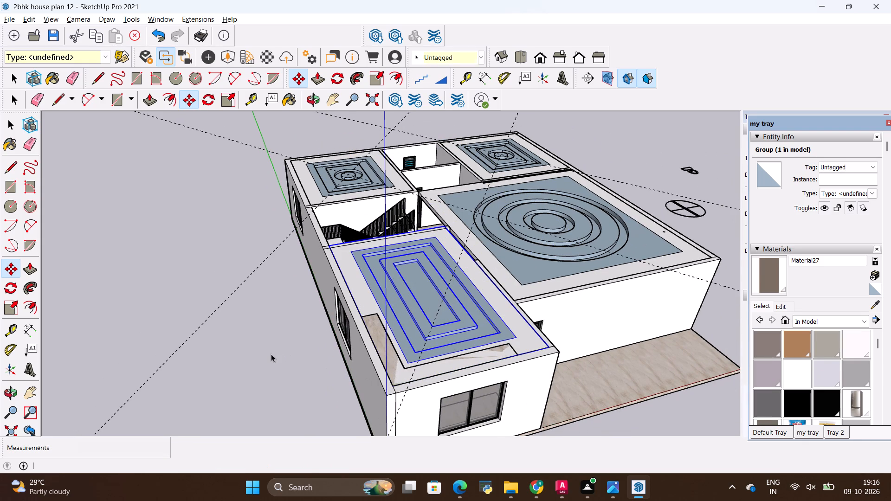
{"action": "left_click", "coordinate": [271, 354]}
Open the nested staircase group for editing at the steps of the upper flight.
{"action": "middle_click_drag", "start_coordinate": [205, 254], "coordinate": [690, 251]}
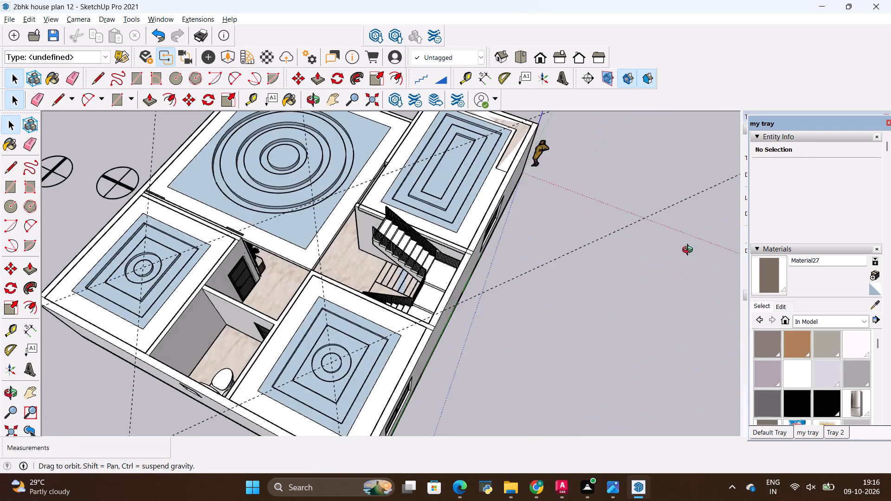
{"action": "middle_click_drag", "start_coordinate": [690, 251], "coordinate": [695, 208]}
{"action": "scroll", "coordinate": [415, 176], "scroll_direction": "up", "scroll_amount": 20}
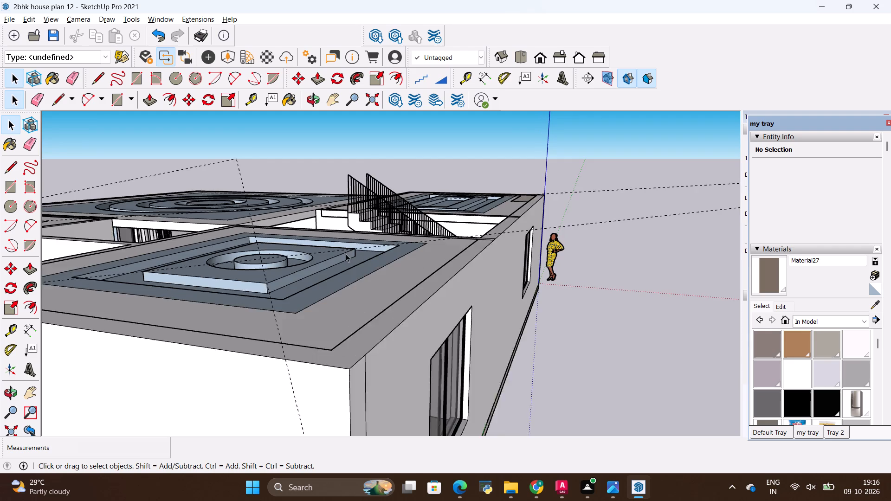
{"action": "scroll", "coordinate": [346, 254], "scroll_direction": "up", "scroll_amount": 3}
{"action": "scroll", "coordinate": [290, 233], "scroll_direction": "up", "scroll_amount": 1}
{"action": "middle_click_drag", "start_coordinate": [290, 233], "coordinate": [509, 380]}
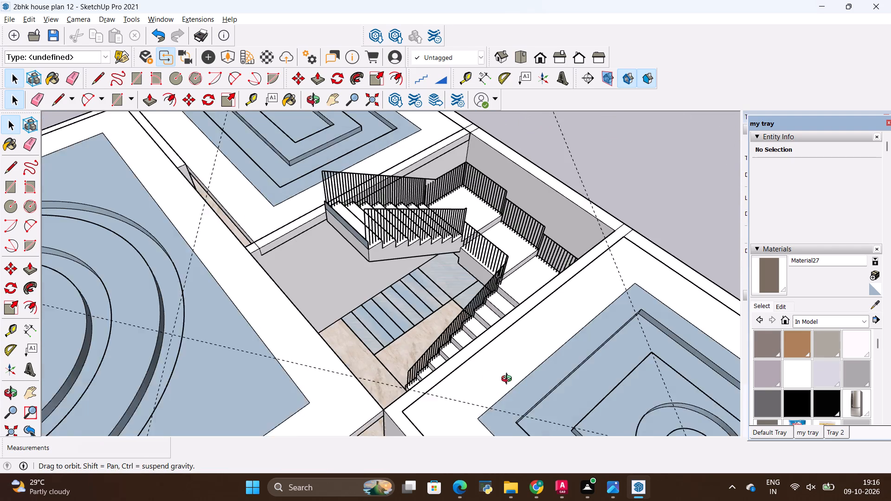
{"action": "middle_click_drag", "start_coordinate": [509, 380], "coordinate": [230, 367]}
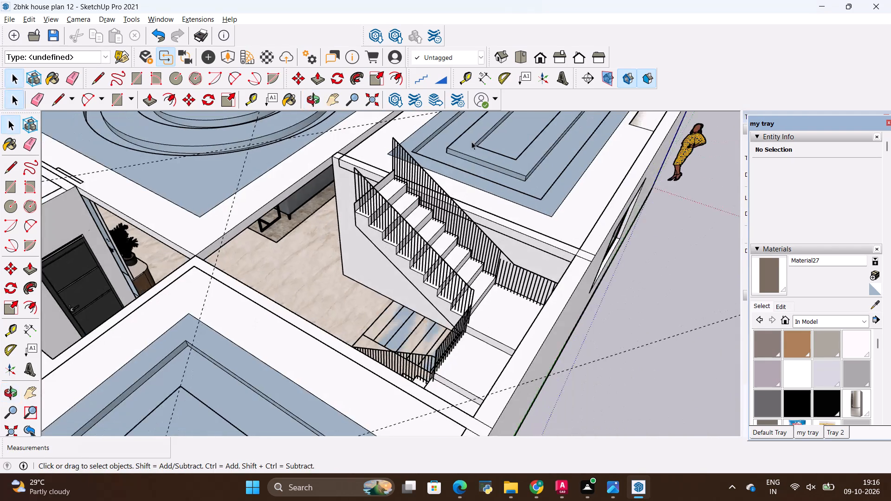
{"action": "scroll", "coordinate": [471, 140], "scroll_direction": "up", "scroll_amount": 2}
{"action": "scroll", "coordinate": [398, 222], "scroll_direction": "up", "scroll_amount": 7}
{"action": "triple_click", "coordinate": [372, 191]}
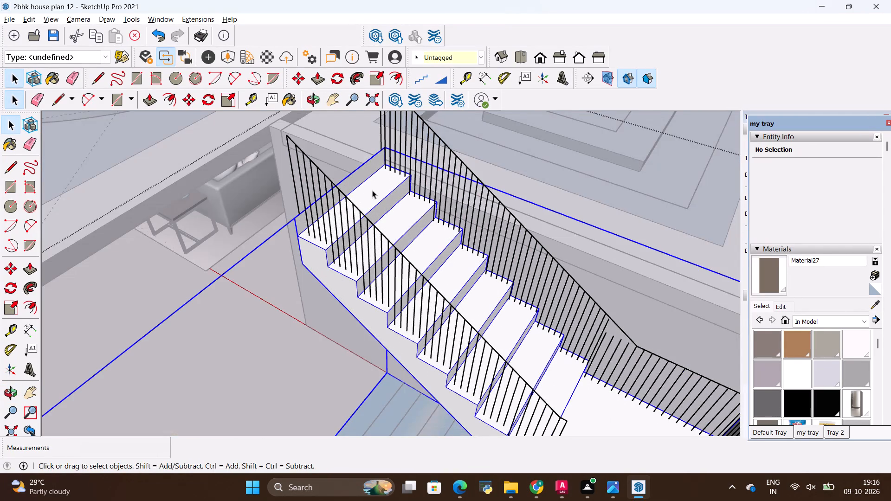
{"action": "left_click", "coordinate": [349, 176]}
{"action": "triple_click", "coordinate": [354, 180]}
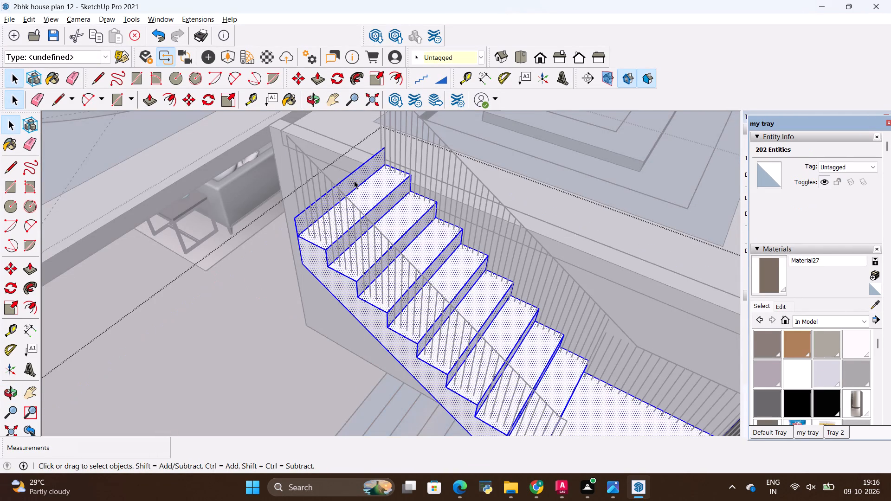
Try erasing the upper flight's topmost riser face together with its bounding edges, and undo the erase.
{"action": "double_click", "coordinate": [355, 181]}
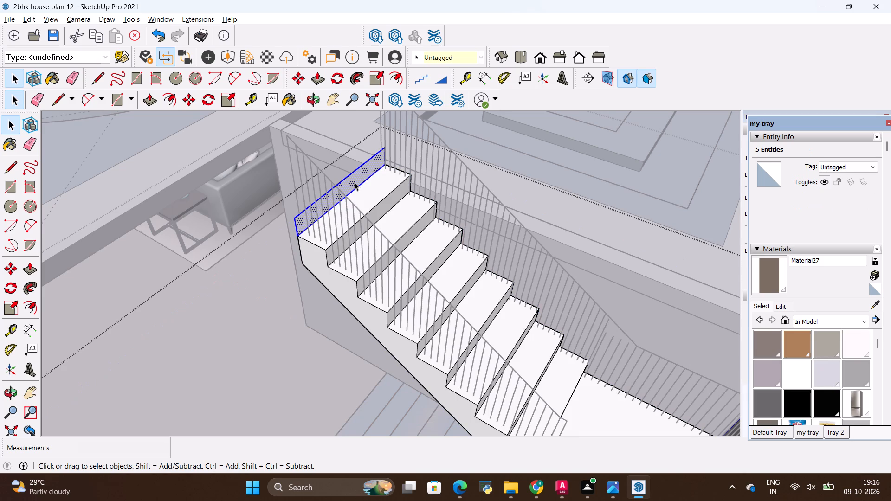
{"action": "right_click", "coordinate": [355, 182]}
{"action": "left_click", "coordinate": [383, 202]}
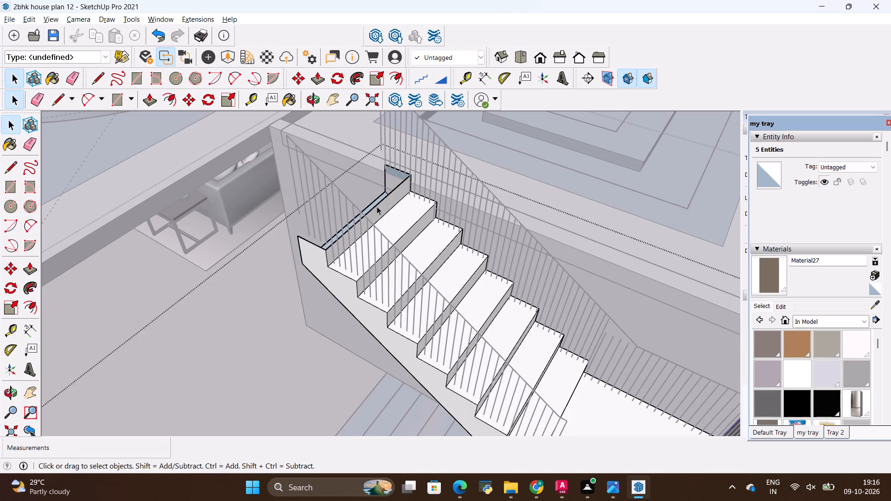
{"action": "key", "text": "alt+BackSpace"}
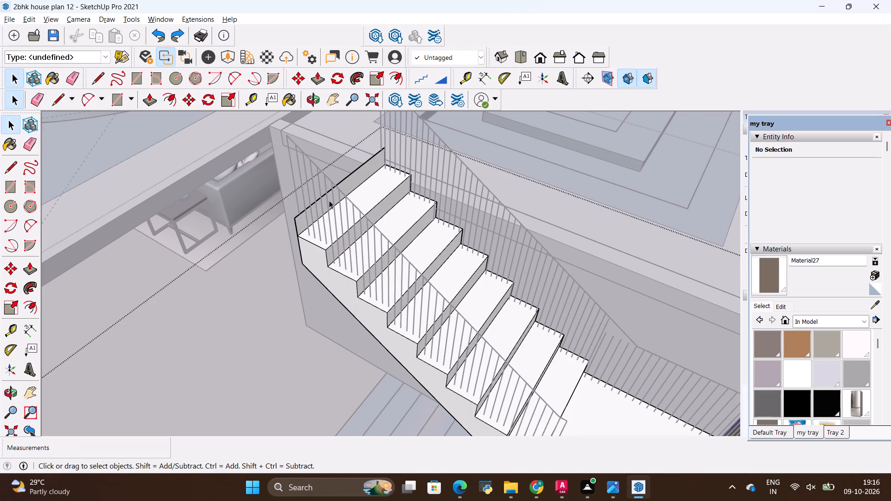
Erase the upper flight's topmost riser by removing its top edge and both leftover side edges, and close the staircase group.
{"action": "scroll", "coordinate": [371, 176], "scroll_direction": "up", "scroll_amount": 4}
{"action": "key", "text": "e"}
{"action": "left_click_drag", "start_coordinate": [365, 168], "coordinate": [362, 164]}
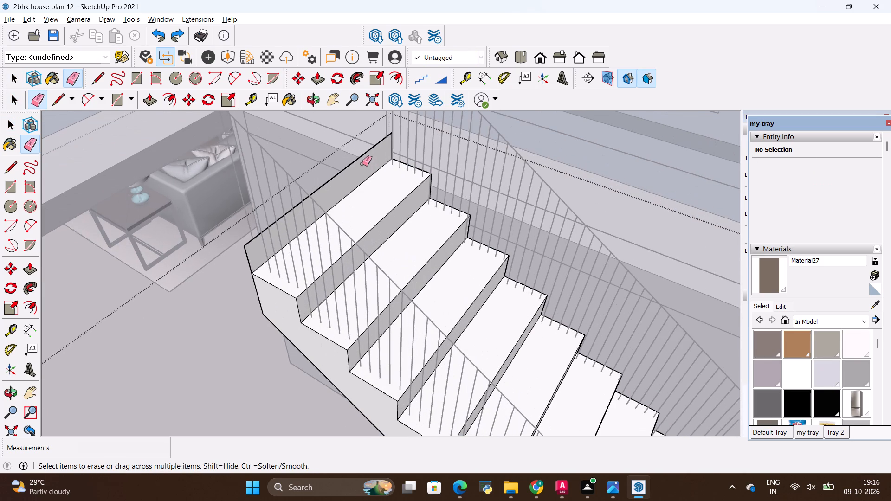
{"action": "left_click_drag", "start_coordinate": [362, 164], "coordinate": [357, 159]}
{"action": "scroll", "coordinate": [248, 251], "scroll_direction": "up", "scroll_amount": 7}
{"action": "left_click_drag", "start_coordinate": [249, 253], "coordinate": [249, 253]}
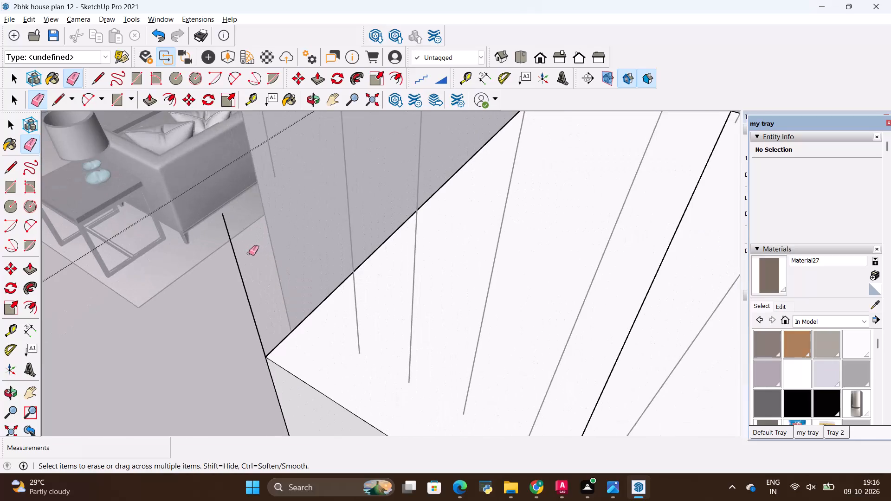
{"action": "left_click_drag", "start_coordinate": [249, 253], "coordinate": [232, 265]}
{"action": "scroll", "coordinate": [232, 268], "scroll_direction": "down", "scroll_amount": 10}
{"action": "scroll", "coordinate": [300, 172], "scroll_direction": "up", "scroll_amount": 6}
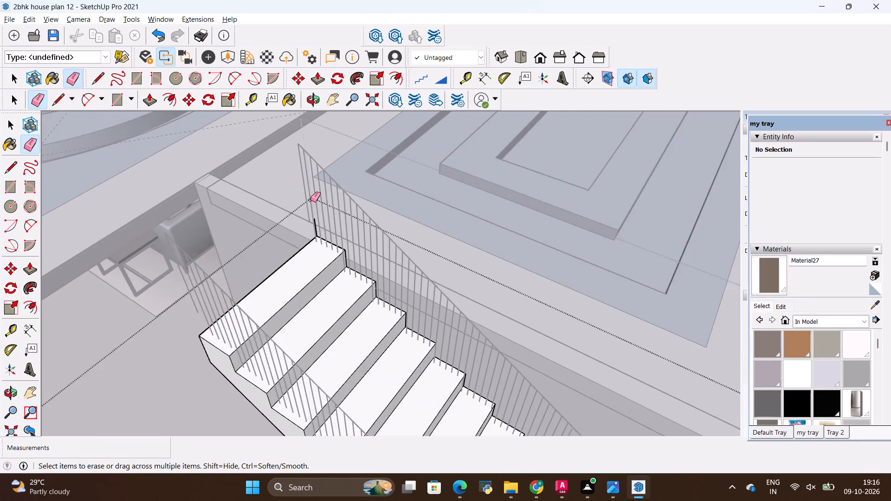
{"action": "scroll", "coordinate": [310, 200], "scroll_direction": "up", "scroll_amount": 20}
{"action": "scroll", "coordinate": [310, 200], "scroll_direction": "up", "scroll_amount": 7}
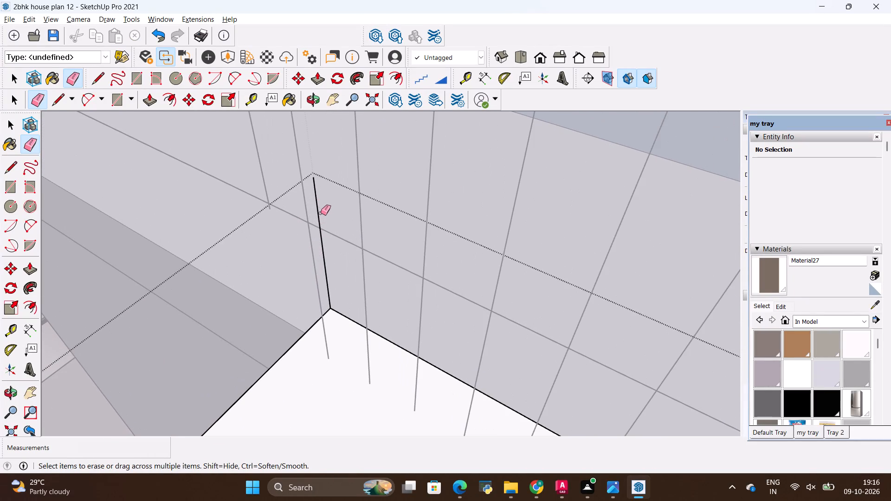
{"action": "left_click_drag", "start_coordinate": [321, 207], "coordinate": [315, 206]}
{"action": "scroll", "coordinate": [313, 209], "scroll_direction": "down", "scroll_amount": 20}
{"action": "scroll", "coordinate": [313, 209], "scroll_direction": "down", "scroll_amount": 2}
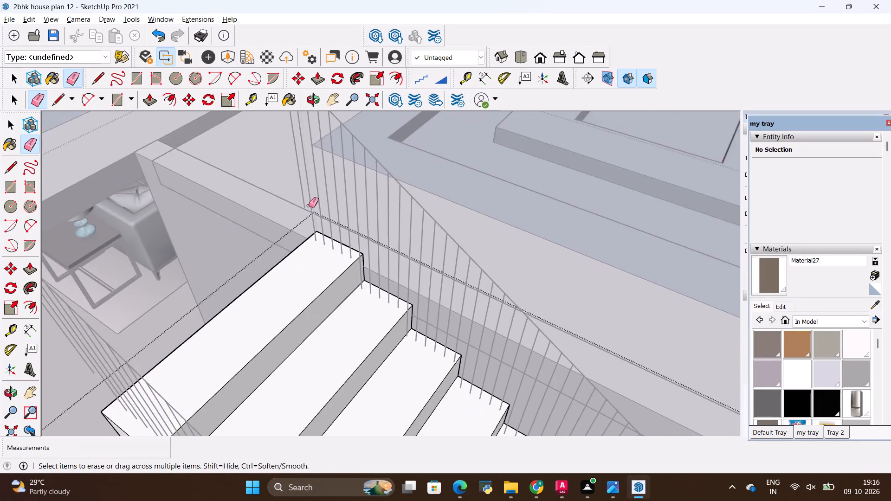
{"action": "scroll", "coordinate": [309, 206], "scroll_direction": "down", "scroll_amount": 8}
{"action": "scroll", "coordinate": [309, 206], "scroll_direction": "up", "scroll_amount": 1}
{"action": "scroll", "coordinate": [309, 206], "scroll_direction": "down", "scroll_amount": 15}
{"action": "key", "text": "space"}
{"action": "left_click", "coordinate": [620, 263]}
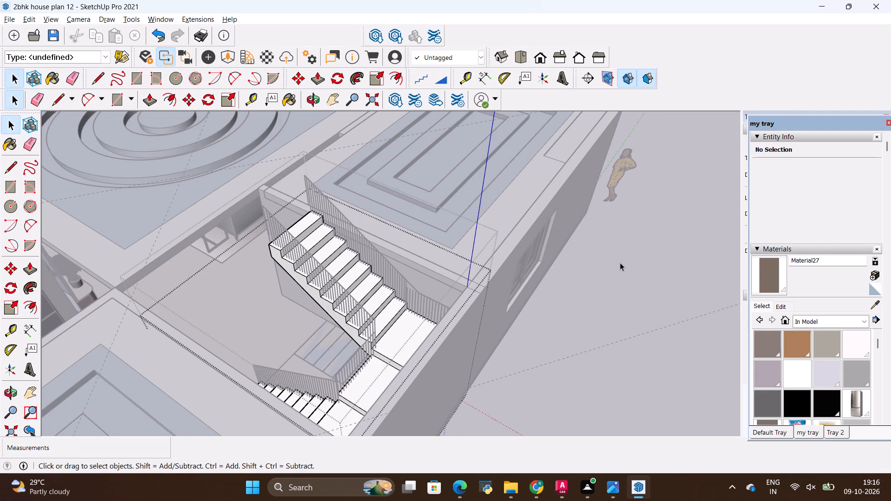
{"action": "left_click", "coordinate": [620, 262]}
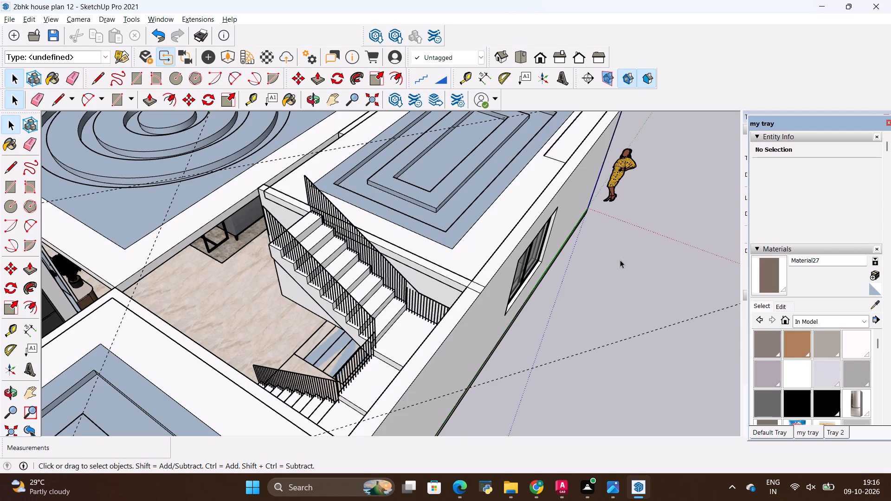
Open the square ceiling group behind the large circular ceiling and erase one of its long guide lines.
{"action": "middle_click_drag", "start_coordinate": [639, 290], "coordinate": [421, 329]}
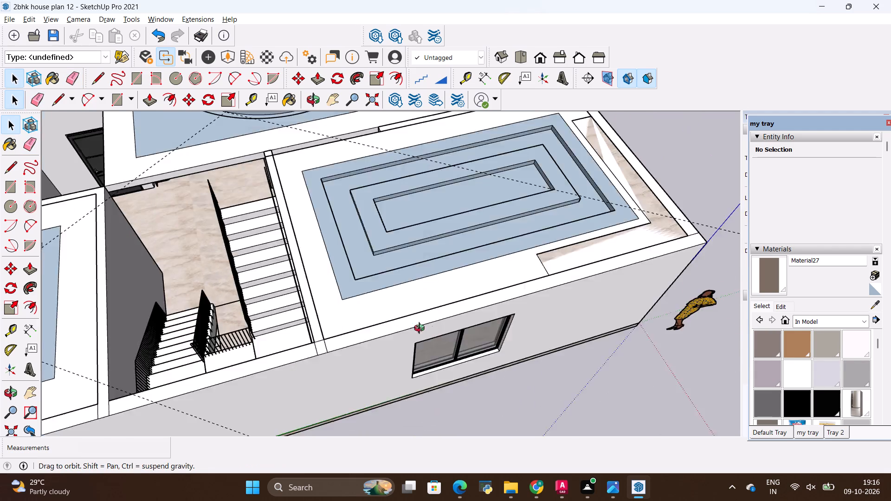
{"action": "middle_click_drag", "start_coordinate": [421, 329], "coordinate": [217, 250]}
{"action": "key", "text": "space"}
{"action": "left_click", "coordinate": [242, 333]}
{"action": "scroll", "coordinate": [256, 323], "scroll_direction": "down", "scroll_amount": 6}
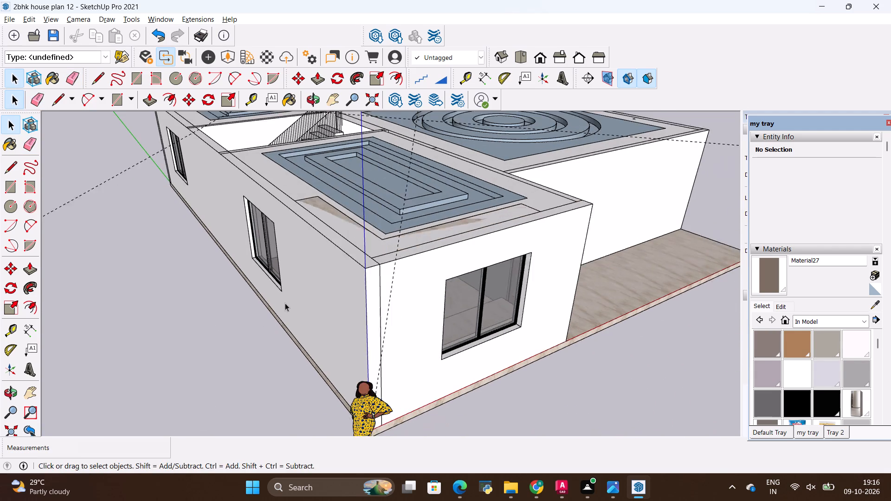
{"action": "scroll", "coordinate": [335, 289], "scroll_direction": "down", "scroll_amount": 20}
{"action": "scroll", "coordinate": [335, 289], "scroll_direction": "down", "scroll_amount": 1}
{"action": "scroll", "coordinate": [433, 266], "scroll_direction": "down", "scroll_amount": 6}
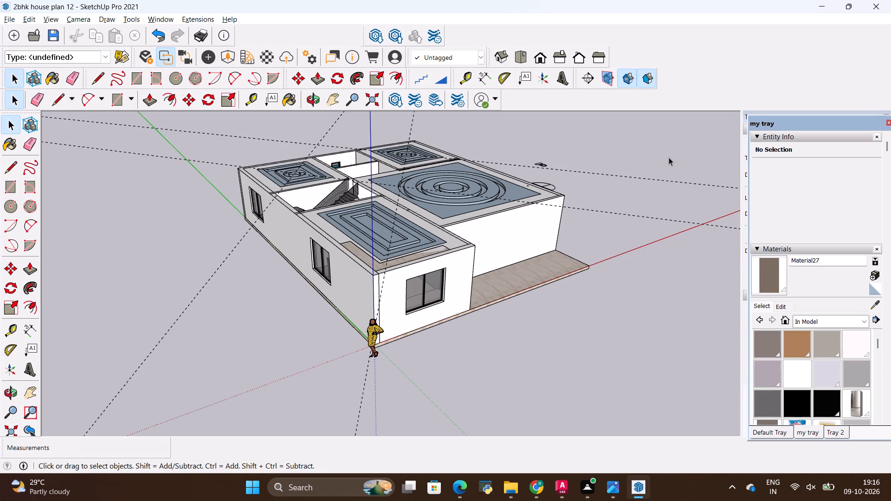
{"action": "key", "text": "e"}
{"action": "scroll", "coordinate": [658, 154], "scroll_direction": "up", "scroll_amount": 3}
{"action": "left_click_drag", "start_coordinate": [651, 155], "coordinate": [644, 200]}
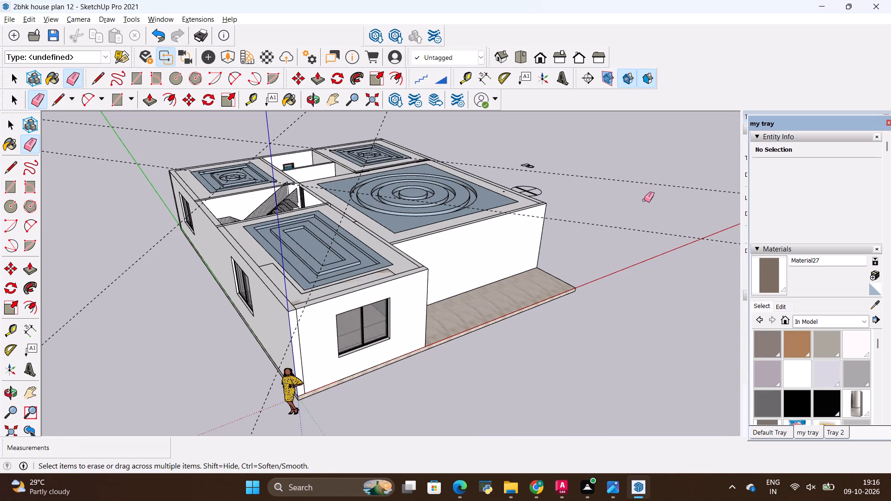
{"action": "key", "text": "space"}
{"action": "left_click", "coordinate": [636, 181]}
{"action": "double_click", "coordinate": [636, 181]}
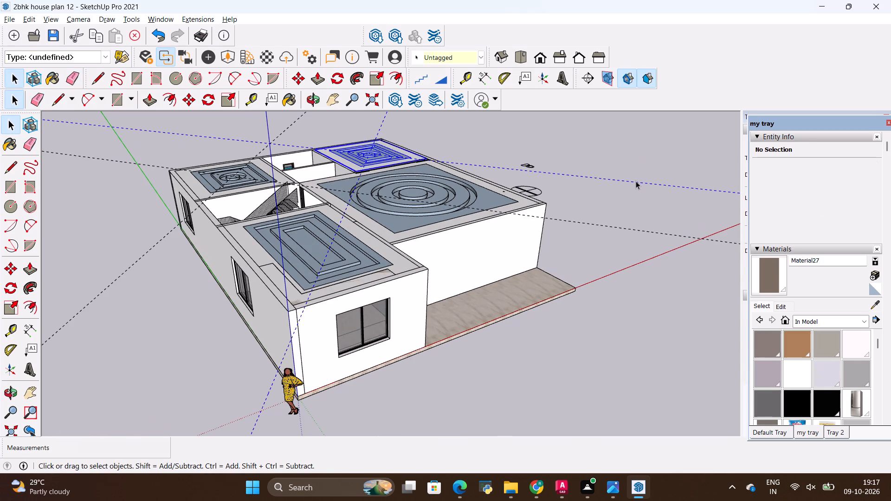
{"action": "left_click", "coordinate": [636, 181]}
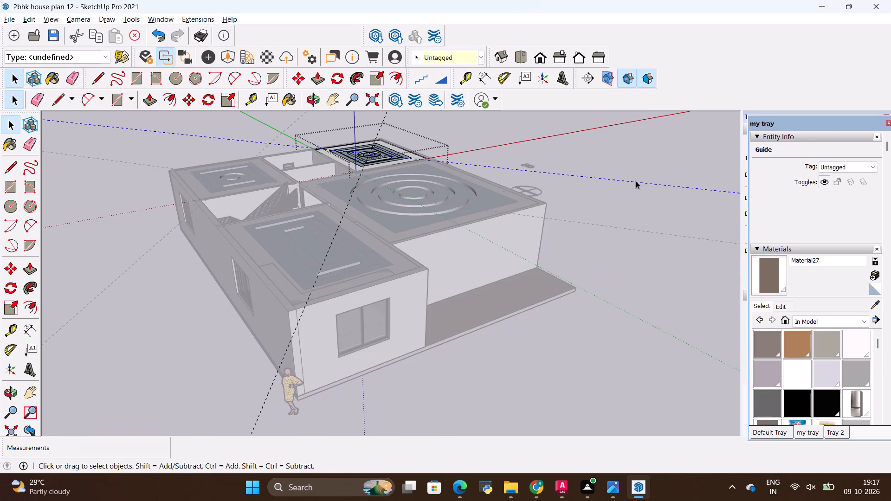
{"action": "key", "text": "e"}
{"action": "left_click_drag", "start_coordinate": [638, 167], "coordinate": [640, 184]}
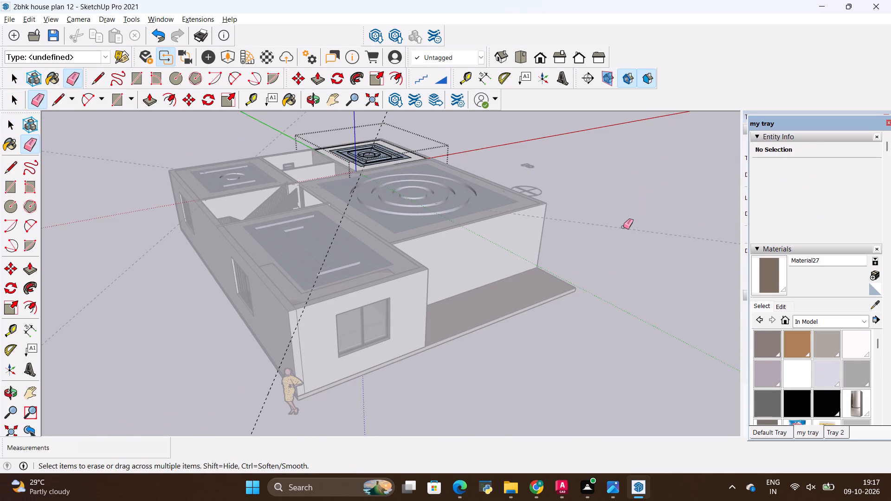
Open the square ceiling group behind the staircase, erase one of its long guide lines, and close the group.
{"action": "left_click_drag", "start_coordinate": [624, 219], "coordinate": [625, 238]}
{"action": "key", "text": "space"}
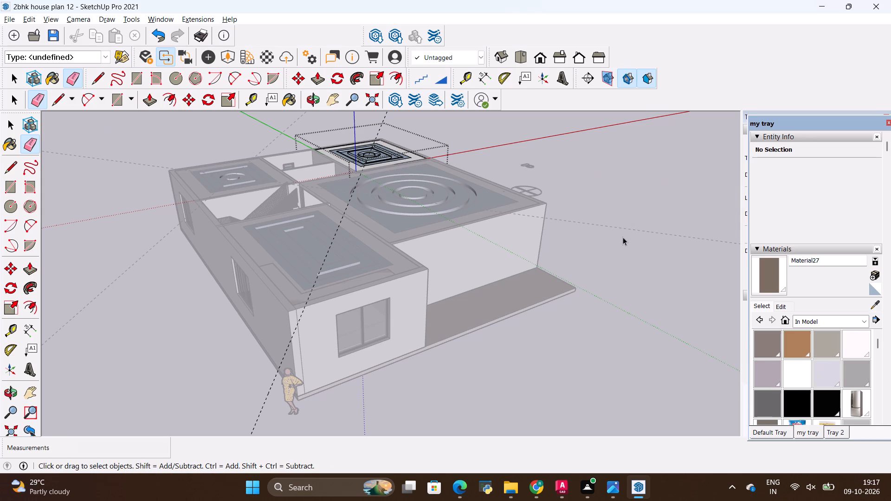
{"action": "triple_click", "coordinate": [625, 228]}
{"action": "left_click", "coordinate": [625, 228]}
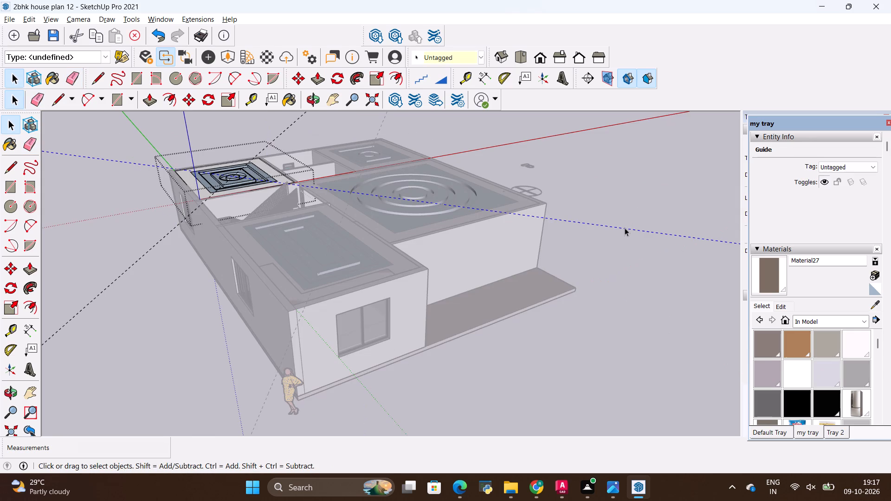
{"action": "key", "text": "e"}
{"action": "left_click_drag", "start_coordinate": [633, 207], "coordinate": [632, 232]}
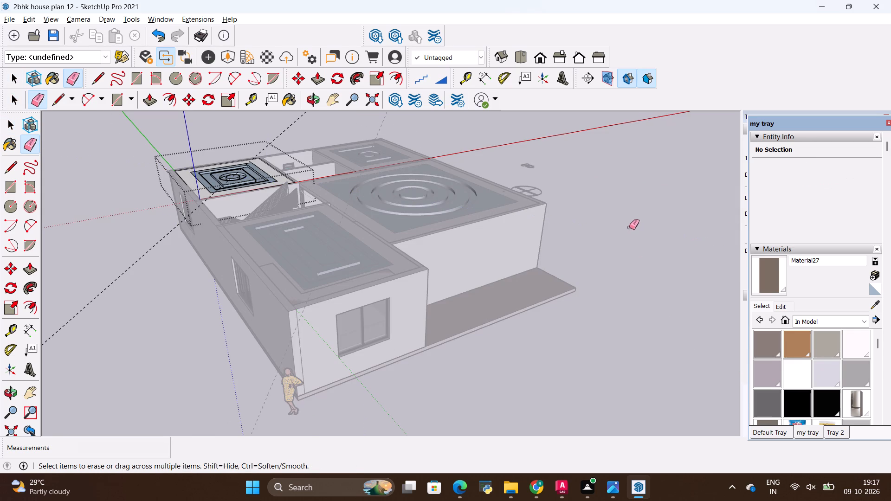
{"action": "key", "text": "space"}
{"action": "left_click", "coordinate": [626, 223]}
Reopen the square ceiling group behind the staircase and erase its remaining guide line.
{"action": "middle_click_drag", "start_coordinate": [548, 205], "coordinate": [542, 212]}
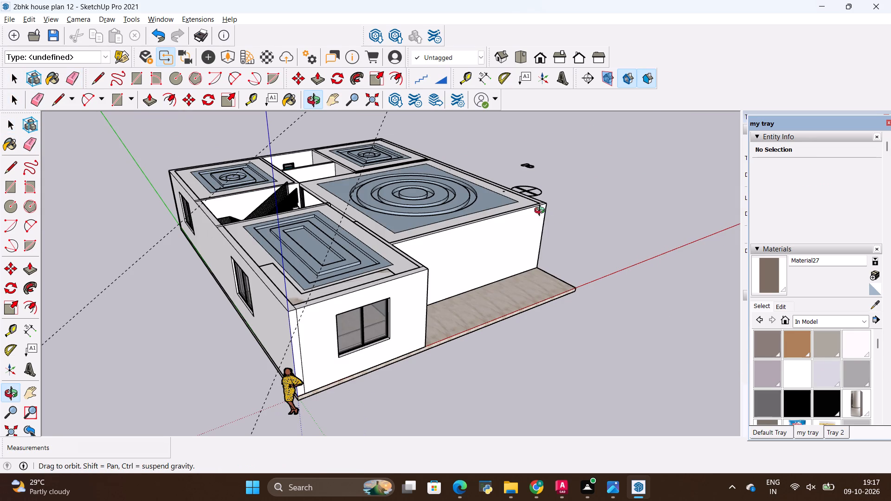
{"action": "middle_click_drag", "start_coordinate": [542, 212], "coordinate": [331, 263]}
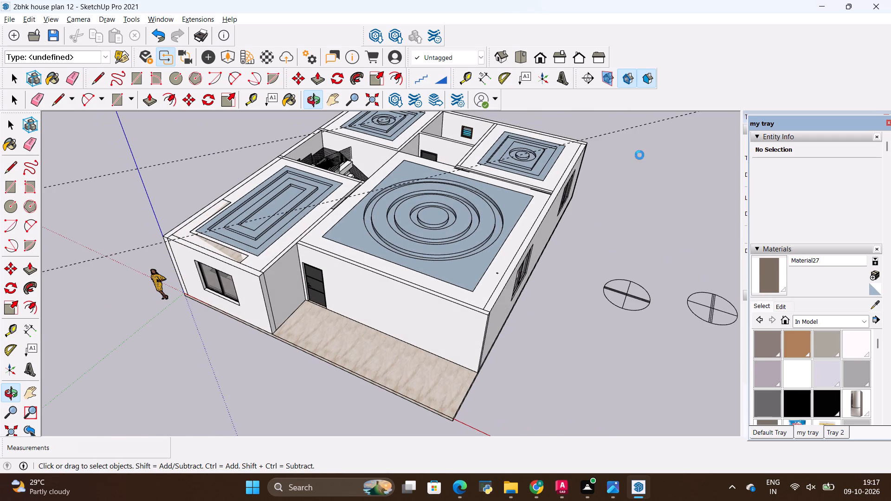
{"action": "middle_click_drag", "start_coordinate": [666, 196], "coordinate": [561, 331], "text": "shift"}
{"action": "middle_click_drag", "start_coordinate": [561, 331], "coordinate": [480, 375], "text": "shift"}
{"action": "scroll", "coordinate": [581, 236], "scroll_direction": "down", "scroll_amount": 12}
{"action": "scroll", "coordinate": [554, 185], "scroll_direction": "down", "scroll_amount": 6}
{"action": "scroll", "coordinate": [632, 180], "scroll_direction": "down", "scroll_amount": 5}
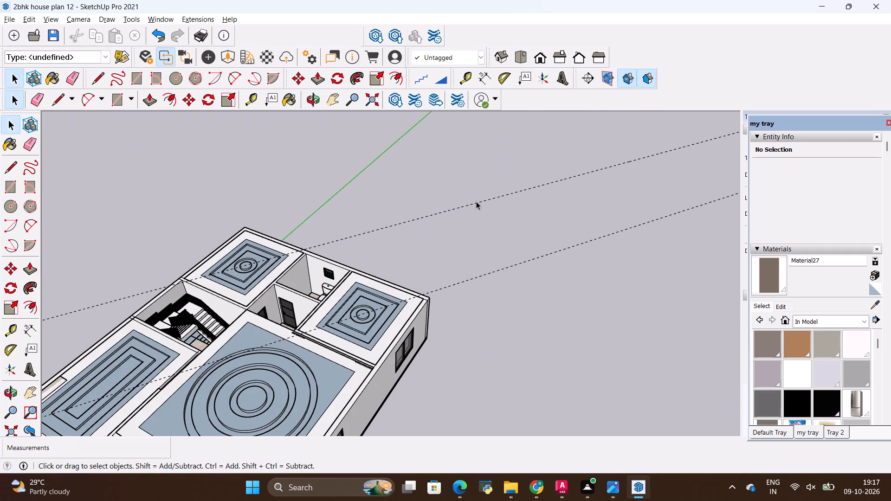
{"action": "key", "text": "e"}
{"action": "left_click_drag", "start_coordinate": [474, 192], "coordinate": [488, 217]}
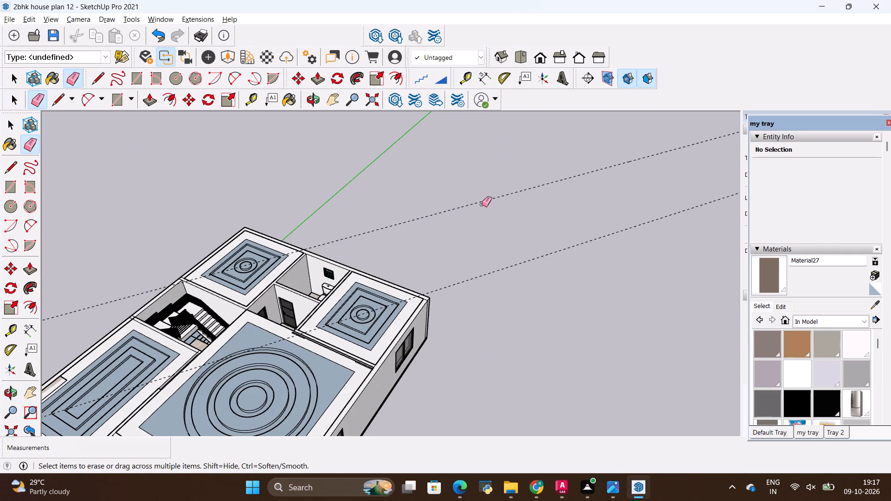
{"action": "key", "text": "space"}
{"action": "double_click", "coordinate": [481, 202]}
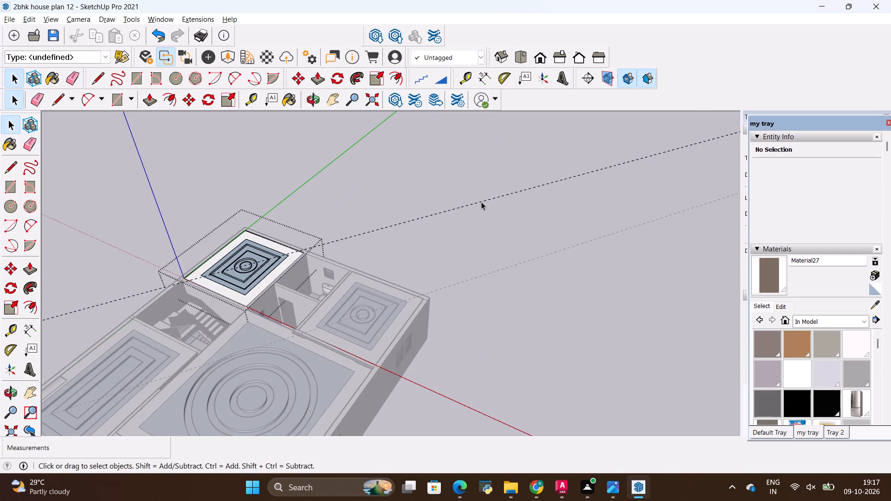
{"action": "left_click", "coordinate": [481, 202]}
{"action": "key", "text": "e"}
{"action": "left_click_drag", "start_coordinate": [477, 192], "coordinate": [481, 200]}
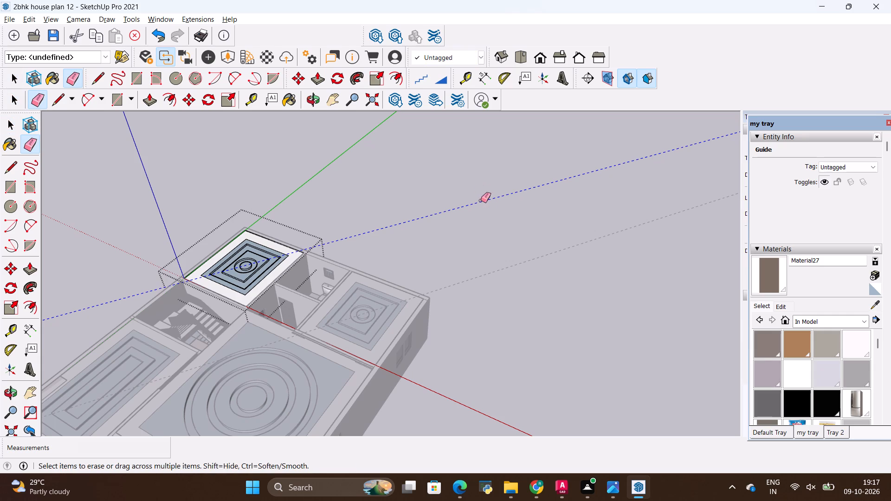
{"action": "left_click_drag", "start_coordinate": [481, 200], "coordinate": [486, 211]}
Switch to the square ceiling group behind the large circular ceiling, erase its remaining guide line, and close the group.
{"action": "key", "text": "space"}
{"action": "double_click", "coordinate": [507, 267]}
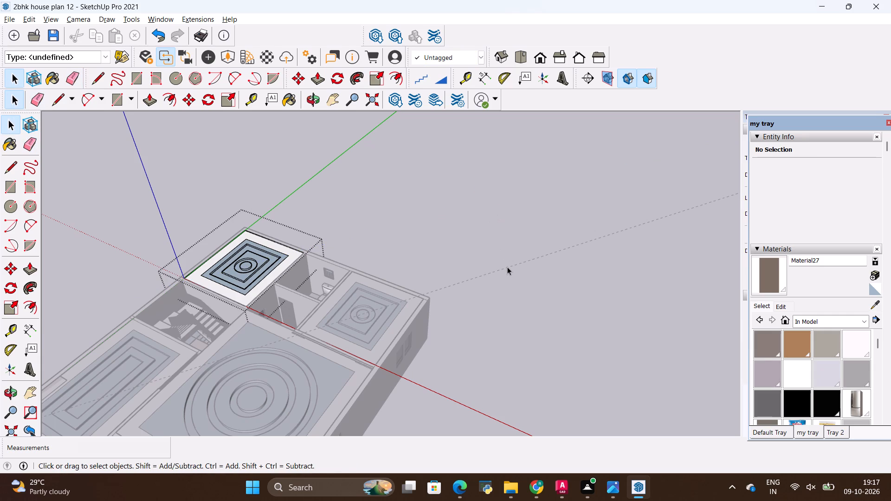
{"action": "left_click", "coordinate": [507, 267]}
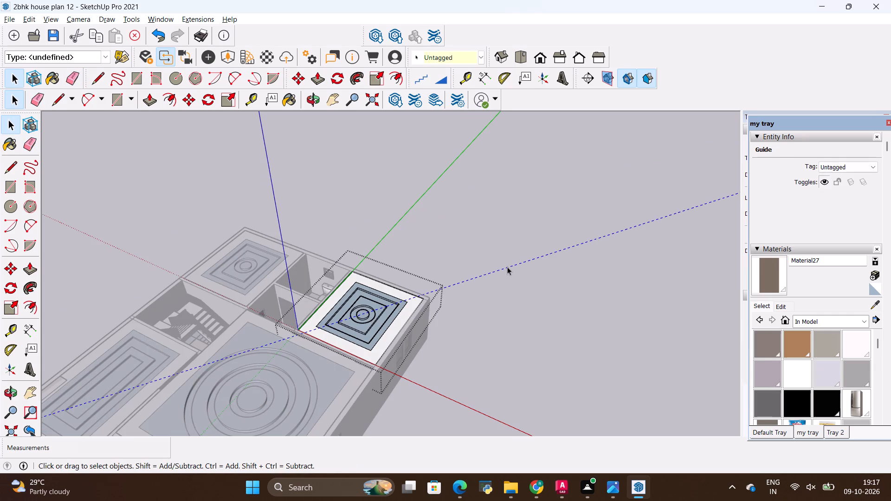
{"action": "key", "text": "e"}
{"action": "left_click_drag", "start_coordinate": [504, 261], "coordinate": [507, 273]}
{"action": "key", "text": "space"}
{"action": "left_click", "coordinate": [506, 271]}
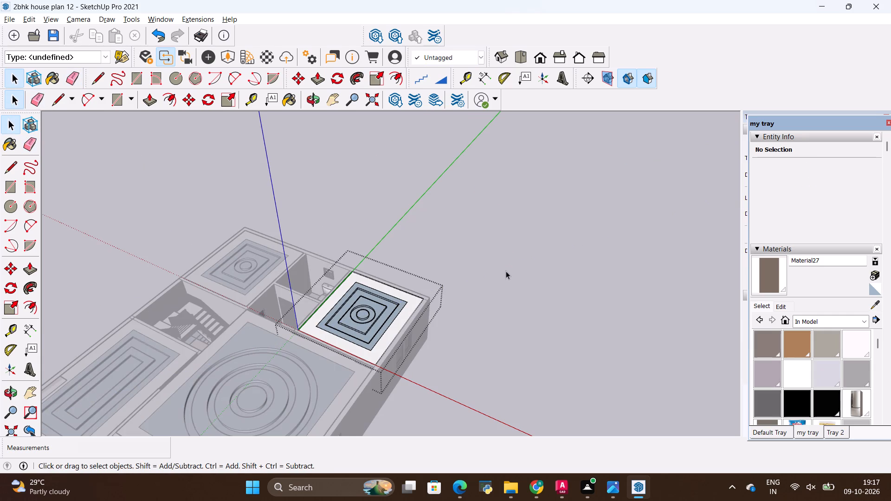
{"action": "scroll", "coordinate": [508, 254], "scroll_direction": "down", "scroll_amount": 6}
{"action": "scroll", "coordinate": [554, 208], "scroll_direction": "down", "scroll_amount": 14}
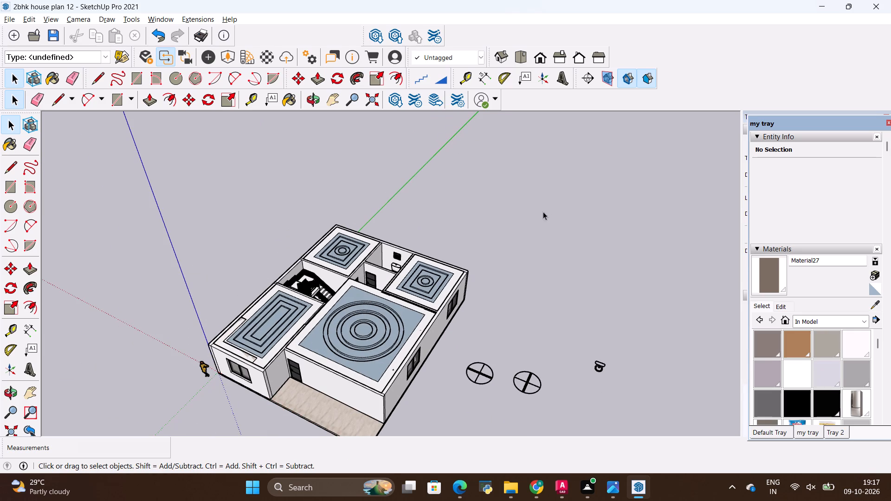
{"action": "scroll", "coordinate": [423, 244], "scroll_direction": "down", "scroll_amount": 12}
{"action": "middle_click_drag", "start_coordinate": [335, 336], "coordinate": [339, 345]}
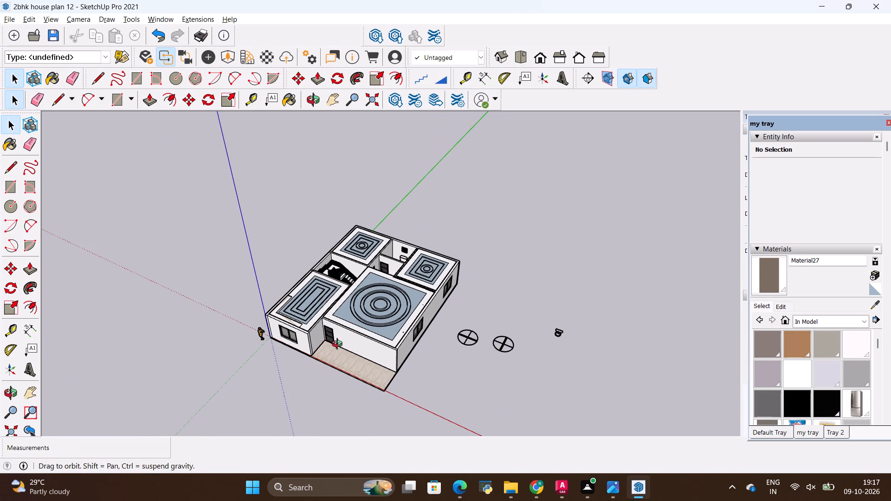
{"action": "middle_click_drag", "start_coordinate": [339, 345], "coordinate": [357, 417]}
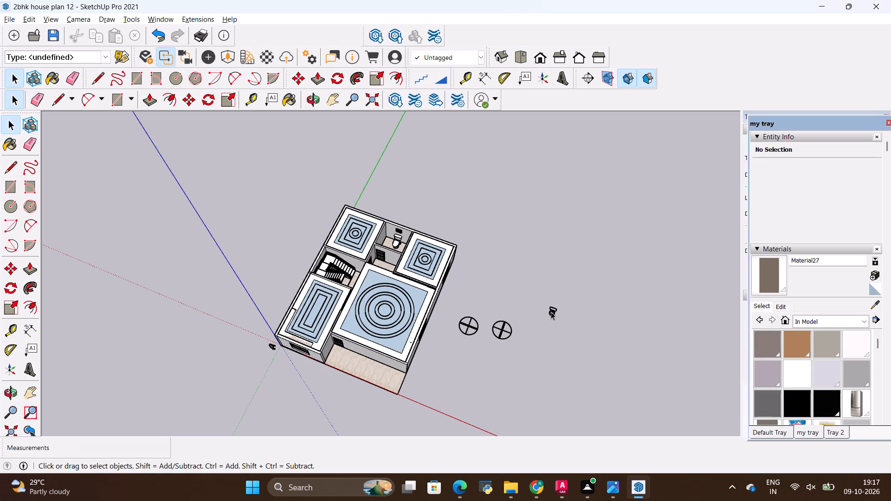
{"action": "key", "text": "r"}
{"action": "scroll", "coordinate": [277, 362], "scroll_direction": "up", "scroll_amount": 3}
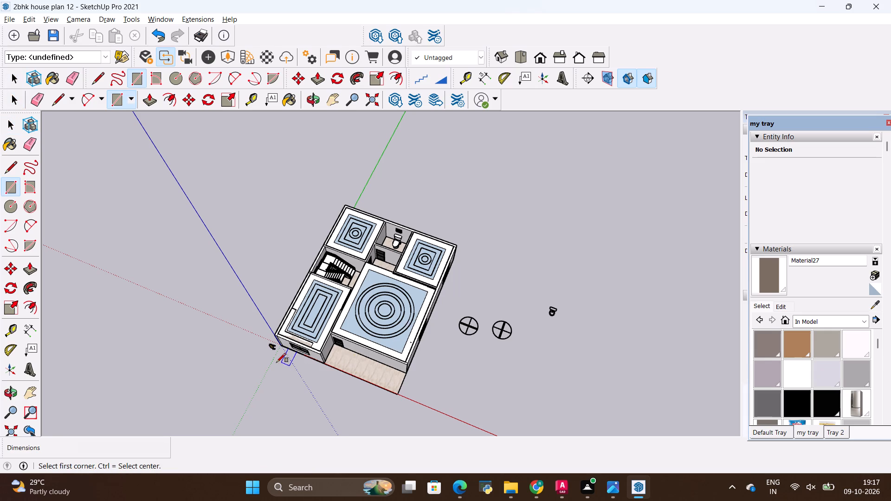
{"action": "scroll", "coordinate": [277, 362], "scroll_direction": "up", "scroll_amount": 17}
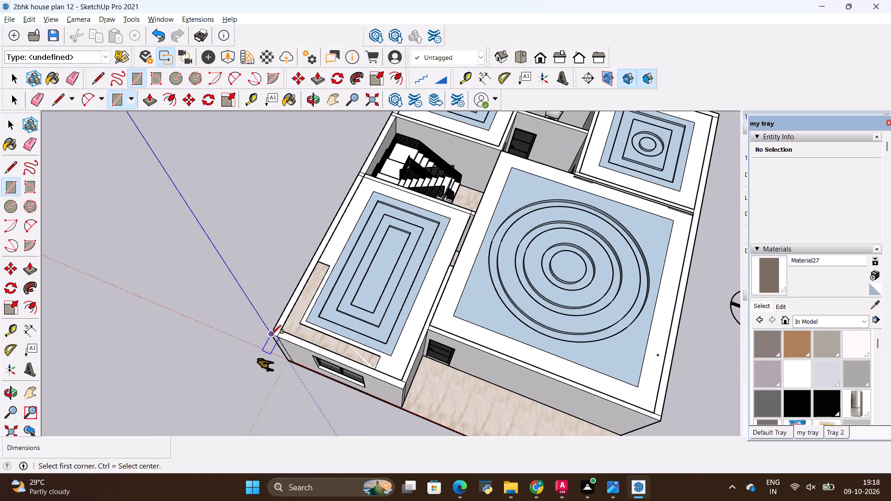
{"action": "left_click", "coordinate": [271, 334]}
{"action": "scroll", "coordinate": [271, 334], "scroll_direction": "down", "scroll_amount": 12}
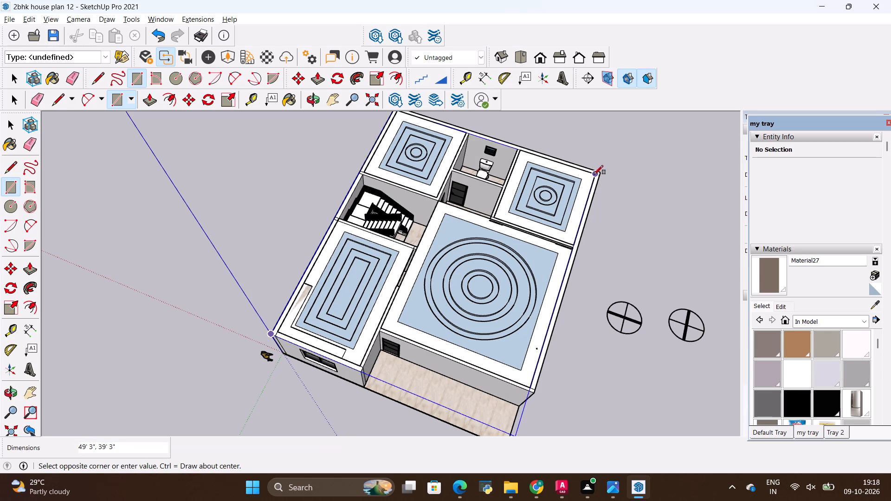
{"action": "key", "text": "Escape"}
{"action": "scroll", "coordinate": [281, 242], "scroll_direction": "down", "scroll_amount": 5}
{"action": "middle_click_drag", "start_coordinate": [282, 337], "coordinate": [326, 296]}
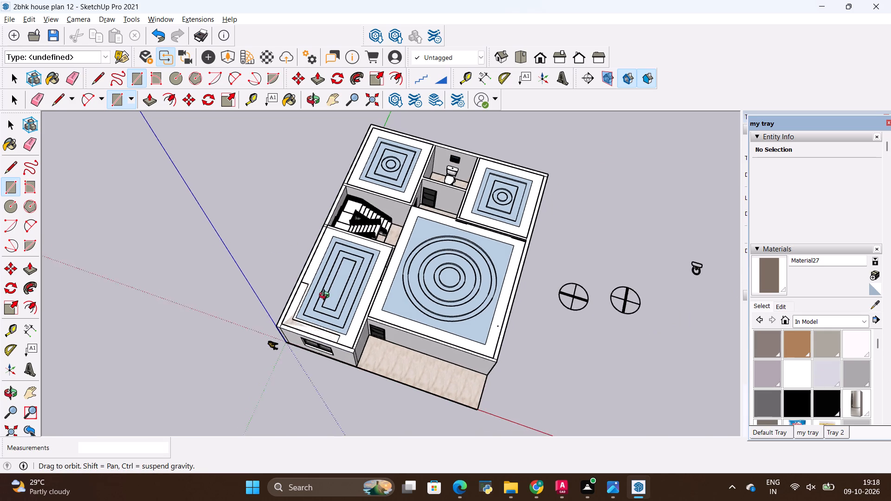
Move the large circular ceiling group off the living room to the open ground beside the house, about 28' 2 1/2" away.
{"action": "middle_click_drag", "start_coordinate": [326, 296], "coordinate": [329, 154]}
{"action": "middle_click_drag", "start_coordinate": [353, 287], "coordinate": [359, 269]}
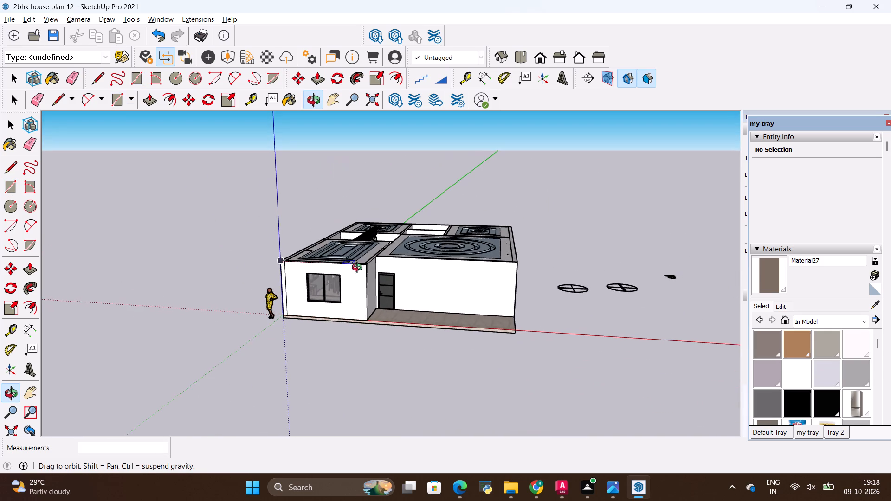
{"action": "middle_click_drag", "start_coordinate": [359, 269], "coordinate": [340, 295]}
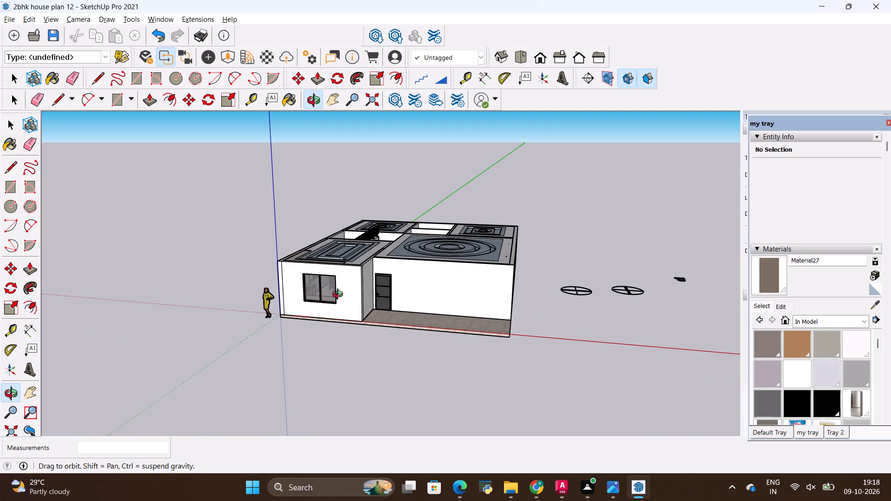
{"action": "middle_click_drag", "start_coordinate": [340, 295], "coordinate": [333, 310]}
{"action": "middle_click_drag", "start_coordinate": [416, 274], "coordinate": [388, 334]}
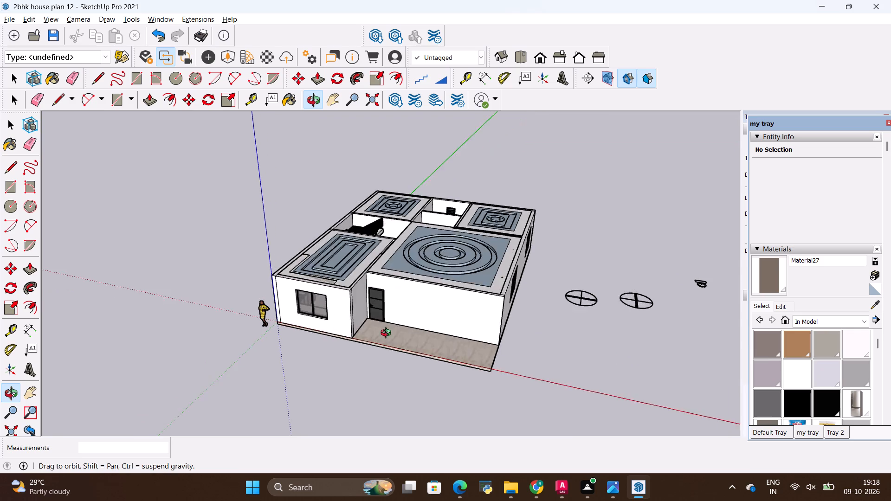
{"action": "middle_click_drag", "start_coordinate": [388, 334], "coordinate": [374, 360]}
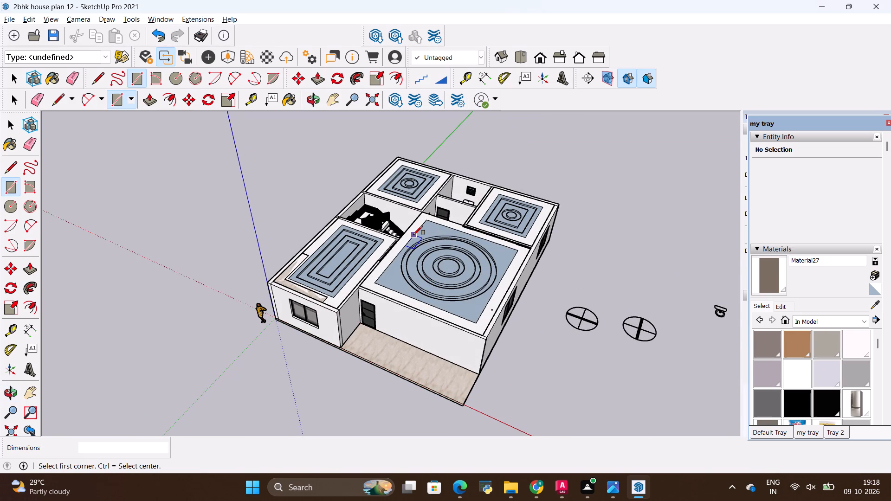
{"action": "key", "text": "space"}
{"action": "left_click", "coordinate": [469, 315]}
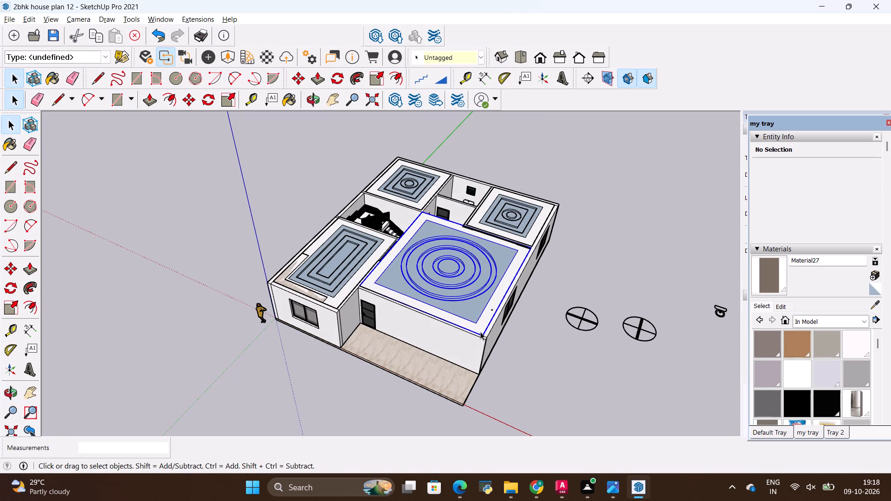
{"action": "key", "text": "m"}
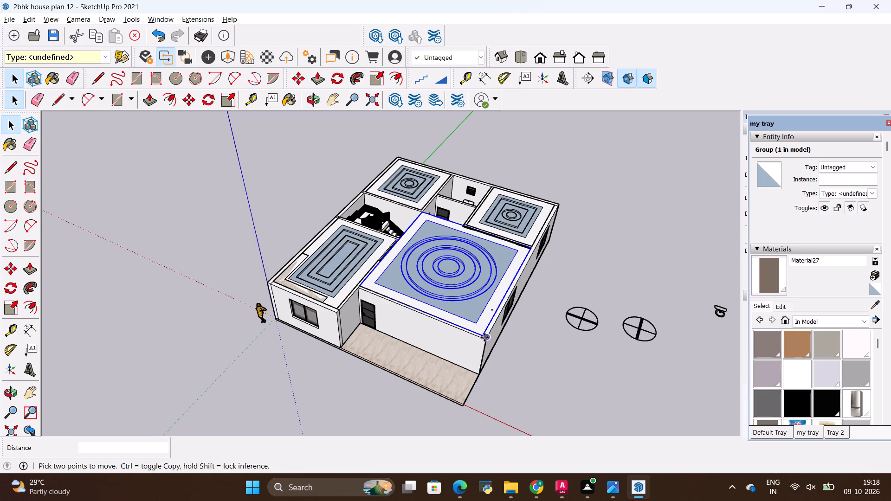
{"action": "left_click", "coordinate": [483, 337]}
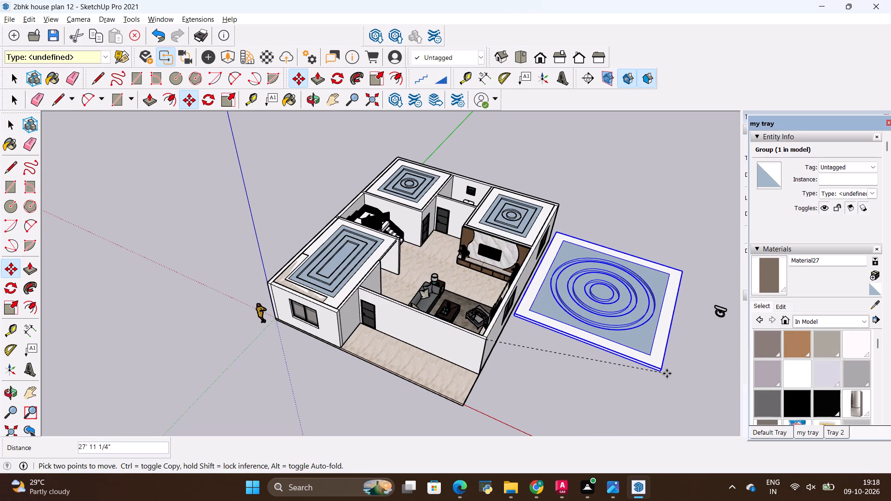
{"action": "left_click", "coordinate": [668, 377]}
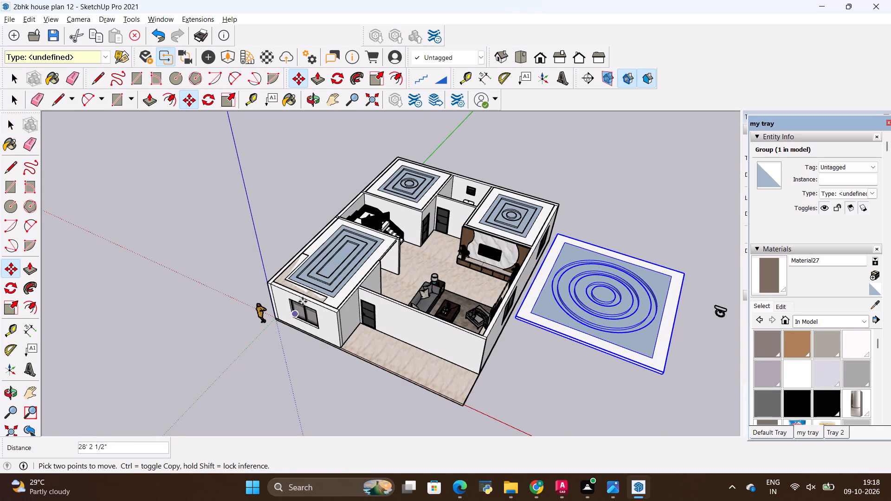
Move the long rectangular ceiling group off the kitchen and dining room to outside the house, about 21' 7 5/8" away.
{"action": "key", "text": "space"}
{"action": "left_click", "coordinate": [325, 283]}
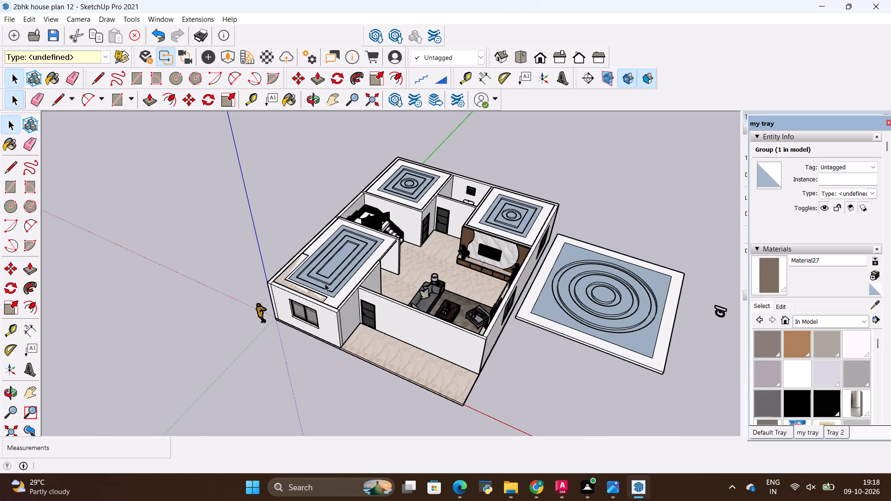
{"action": "left_click", "coordinate": [325, 283]}
{"action": "left_click", "coordinate": [334, 298]}
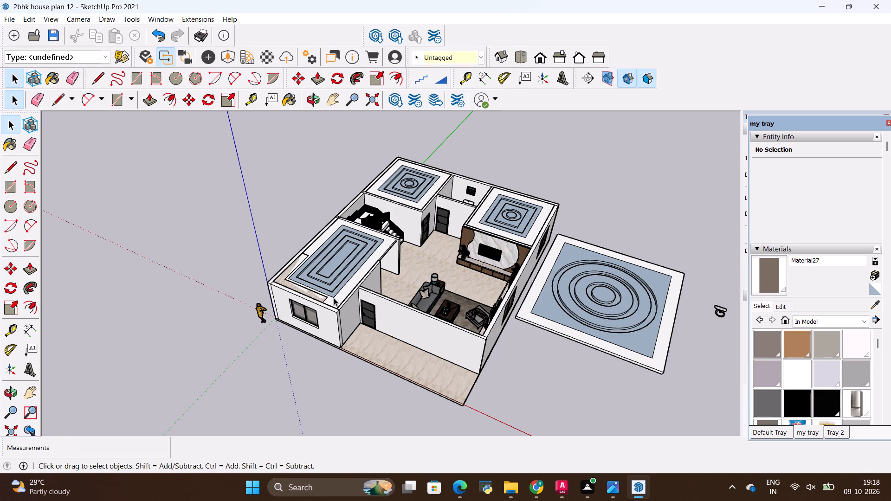
{"action": "key", "text": "m"}
{"action": "left_click", "coordinate": [336, 308]}
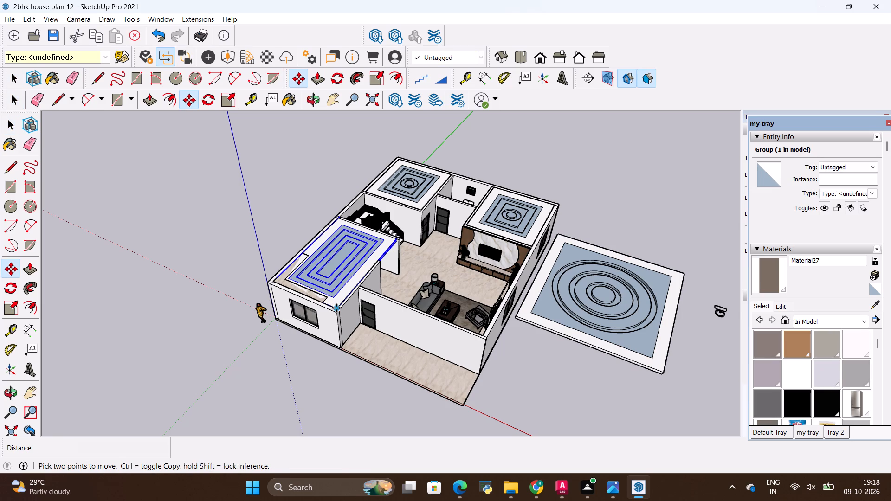
{"action": "left_click", "coordinate": [242, 267]}
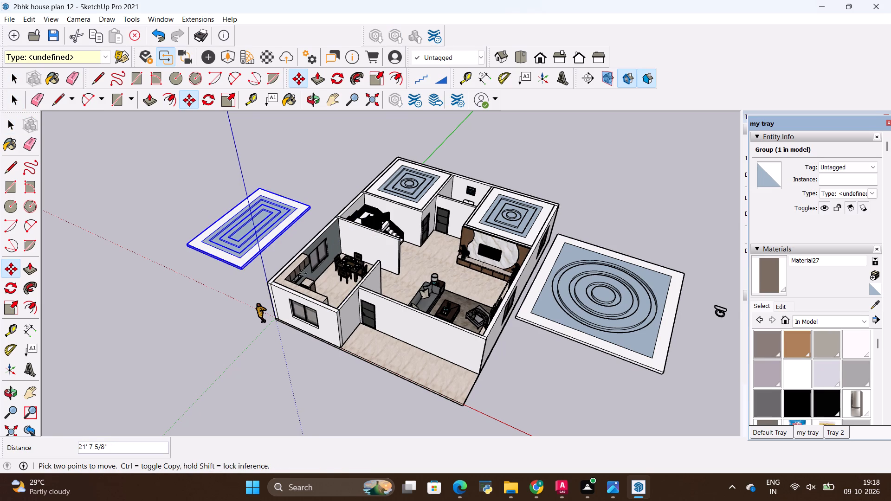
Save the house model with both ceilings set aside.
{"action": "middle_click_drag", "start_coordinate": [468, 288], "coordinate": [164, 324]}
{"action": "middle_click_drag", "start_coordinate": [465, 320], "coordinate": [198, 285]}
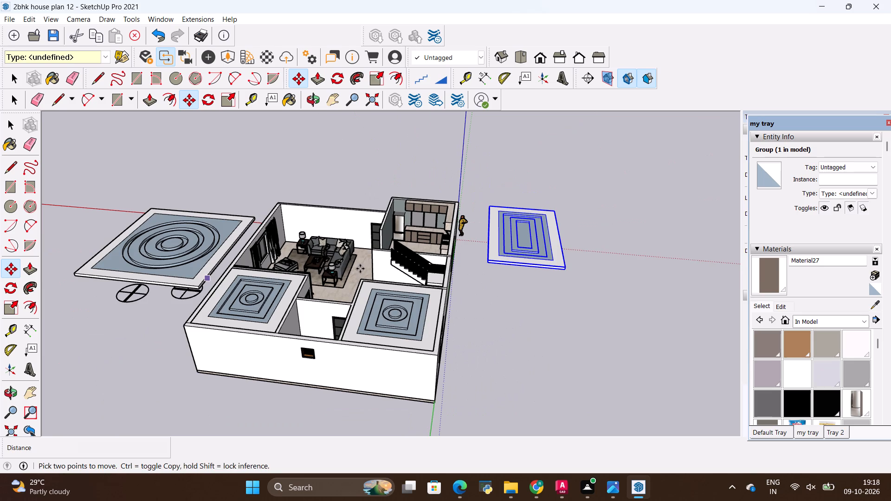
{"action": "middle_click_drag", "start_coordinate": [363, 269], "coordinate": [285, 337]}
{"action": "scroll", "coordinate": [331, 309], "scroll_direction": "up", "scroll_amount": 1}
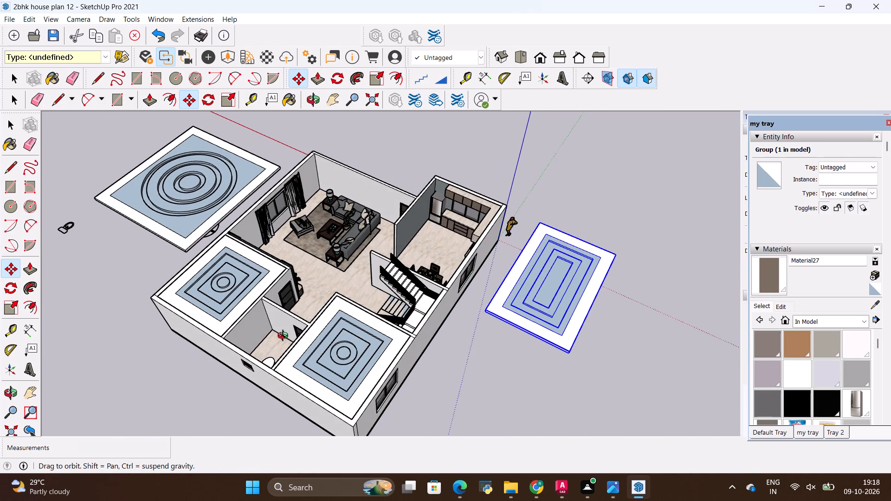
{"action": "middle_click_drag", "start_coordinate": [285, 337], "coordinate": [282, 342]}
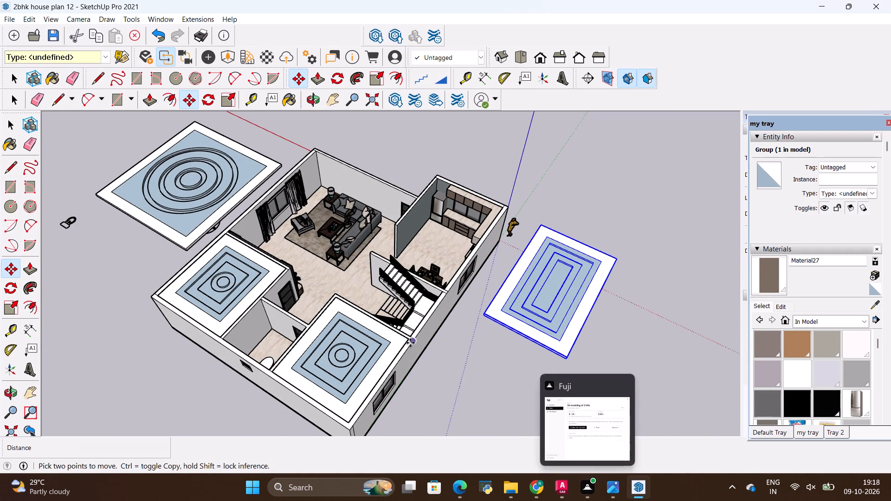
{"action": "key", "text": "ctrl+s"}
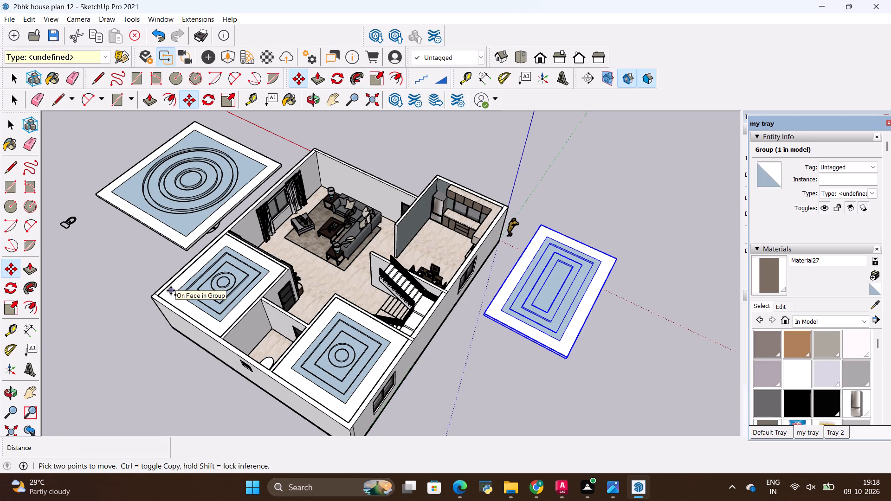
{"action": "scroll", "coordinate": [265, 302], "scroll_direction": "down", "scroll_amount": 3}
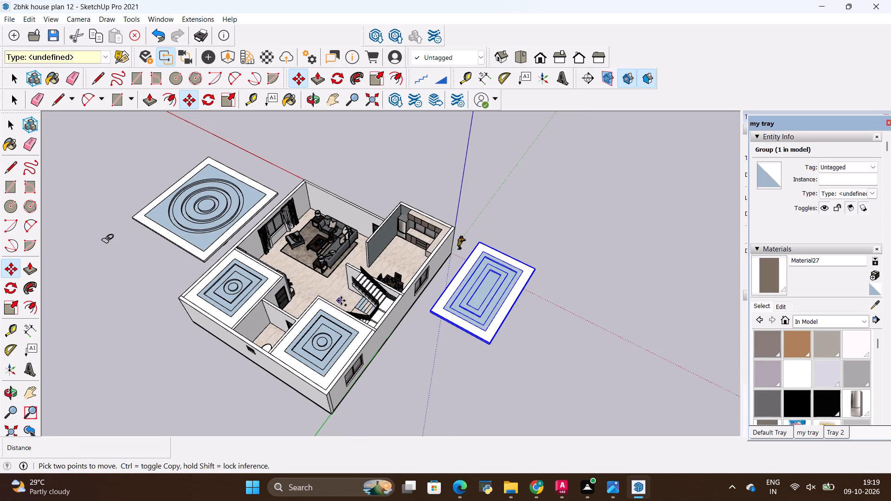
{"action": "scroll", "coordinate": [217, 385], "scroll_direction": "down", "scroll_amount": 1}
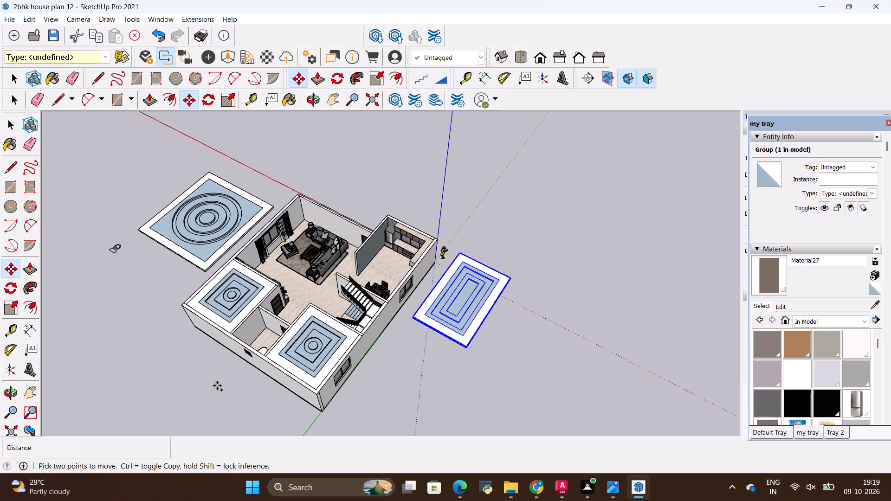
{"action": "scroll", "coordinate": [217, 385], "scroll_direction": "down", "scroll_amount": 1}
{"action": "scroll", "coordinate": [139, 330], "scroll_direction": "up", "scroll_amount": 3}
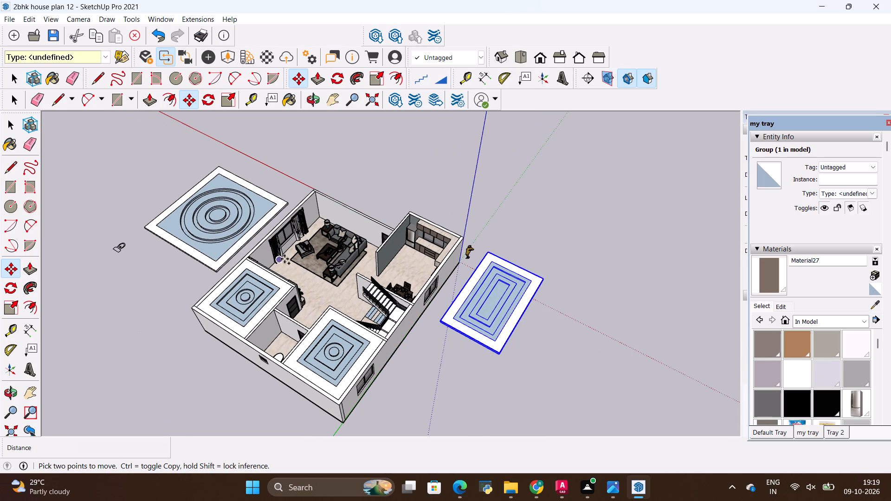
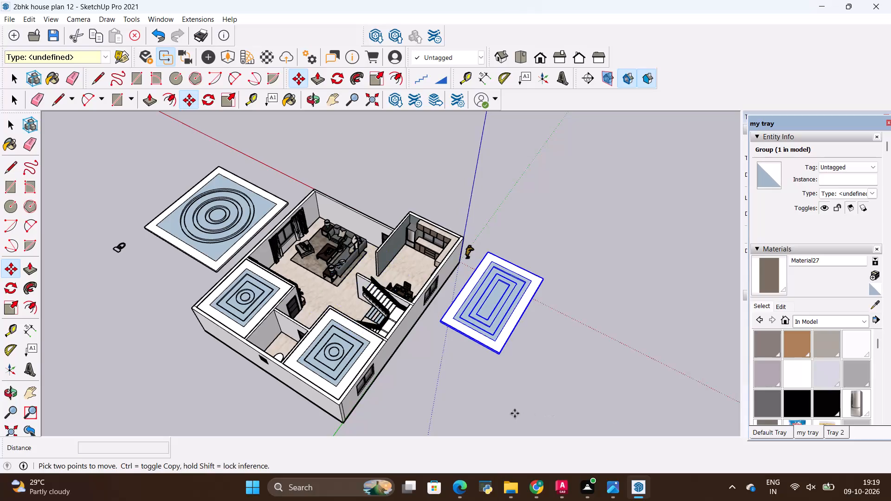
Export the current view of the house as a 2D JPEG image named 2bhk house plan 12 in the Downloads folder.
{"action": "left_click", "coordinate": [5, 16]}
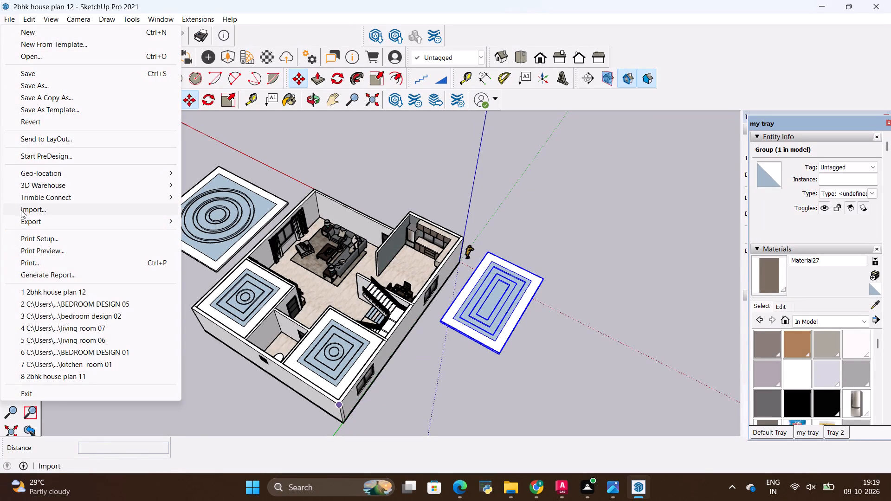
{"action": "left_click", "coordinate": [24, 220]}
{"action": "left_click", "coordinate": [188, 234]}
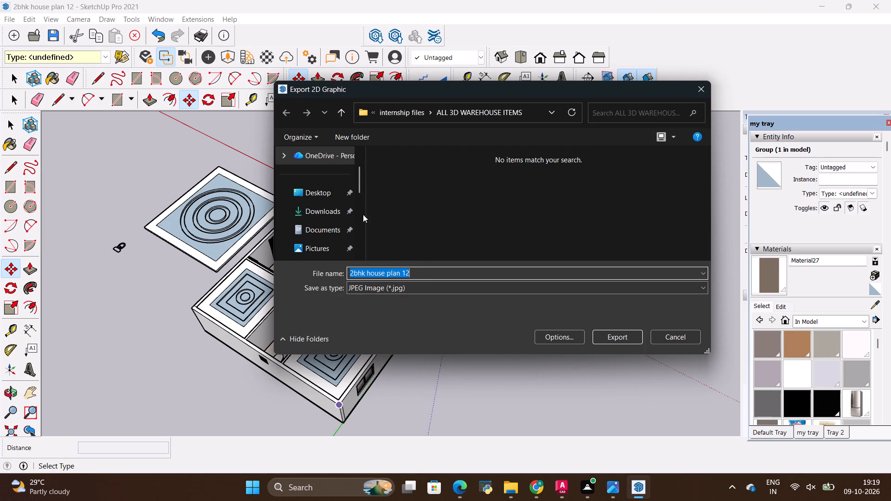
{"action": "left_click", "coordinate": [316, 211]}
{"action": "left_click", "coordinate": [612, 338]}
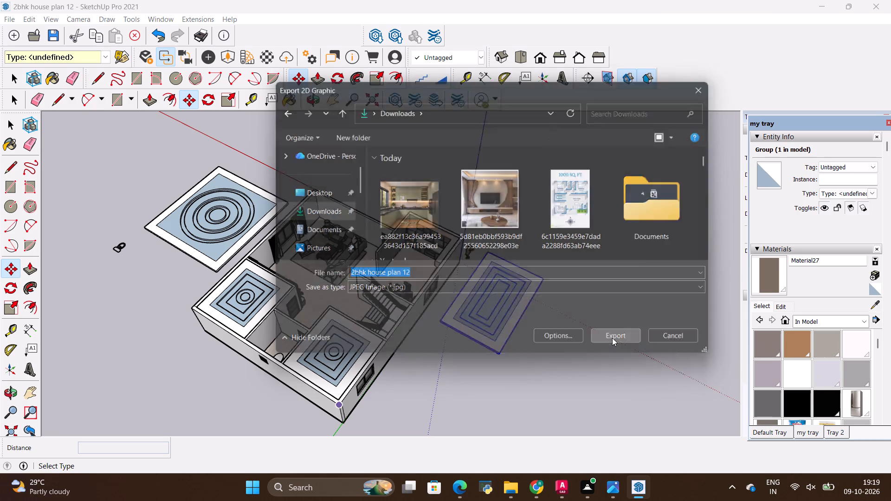